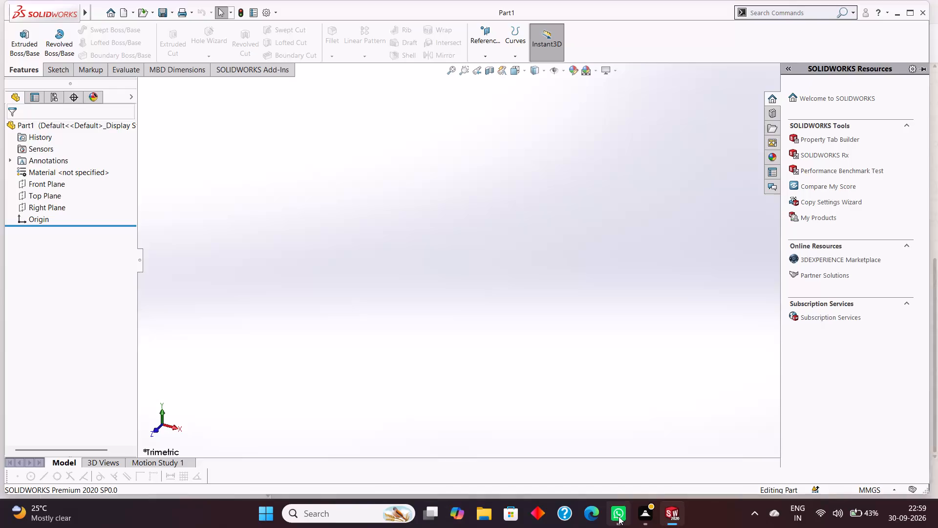
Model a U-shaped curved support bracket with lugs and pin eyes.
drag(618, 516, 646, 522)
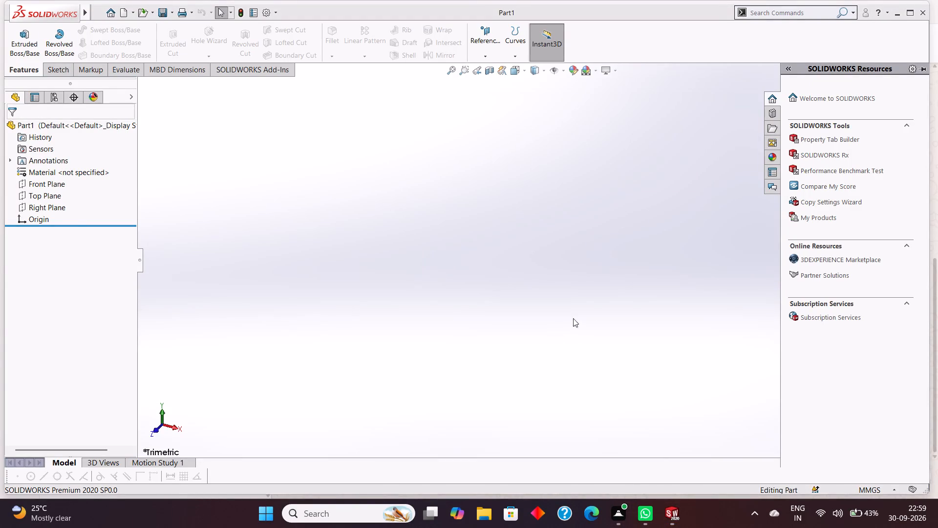
Select the Front Plane in the empty part.
click(56, 186)
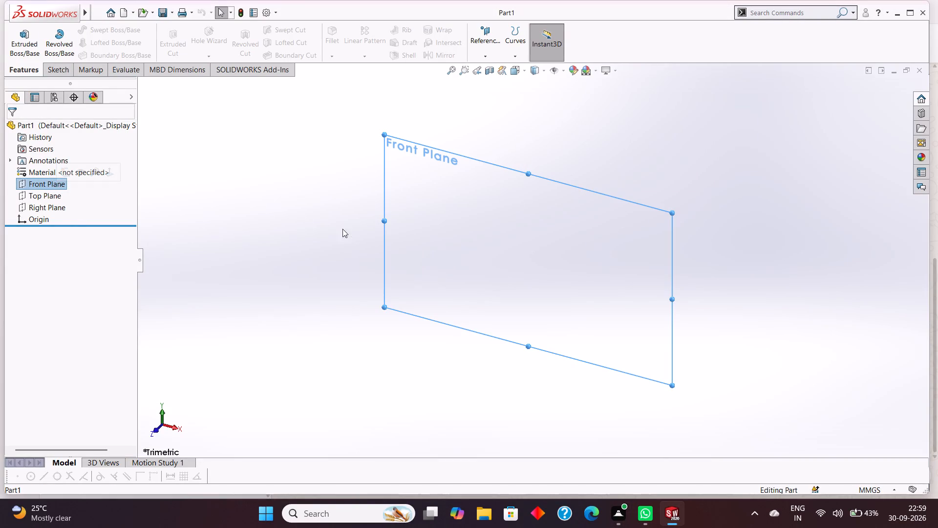
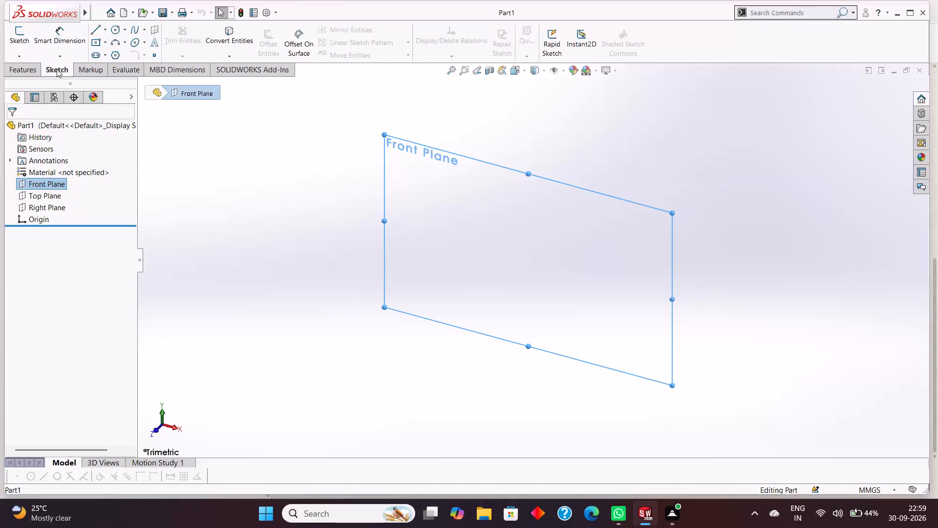
Sketch a closed rectangle of lines on the Front Plane, 42 mm wide and 20 mm high, with one corner at the origin.
click(97, 29)
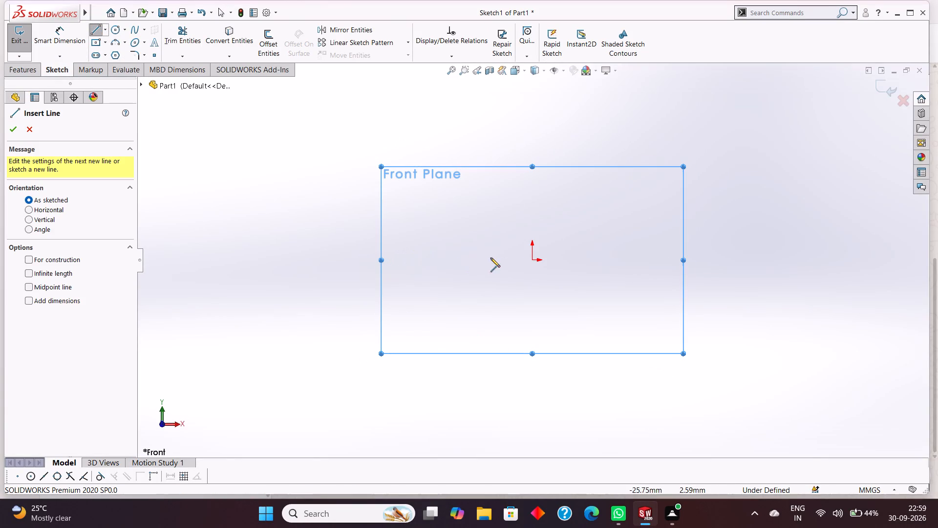
drag(532, 259, 538, 259)
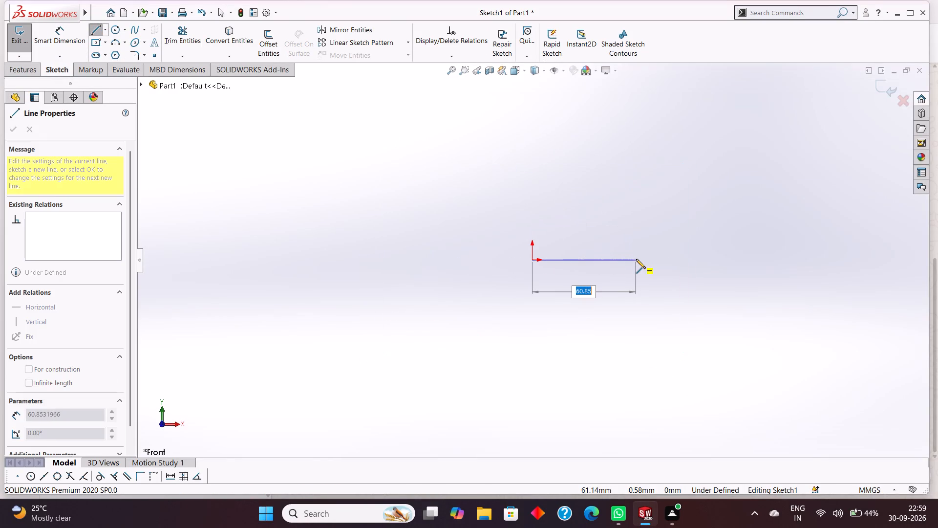
key(4)
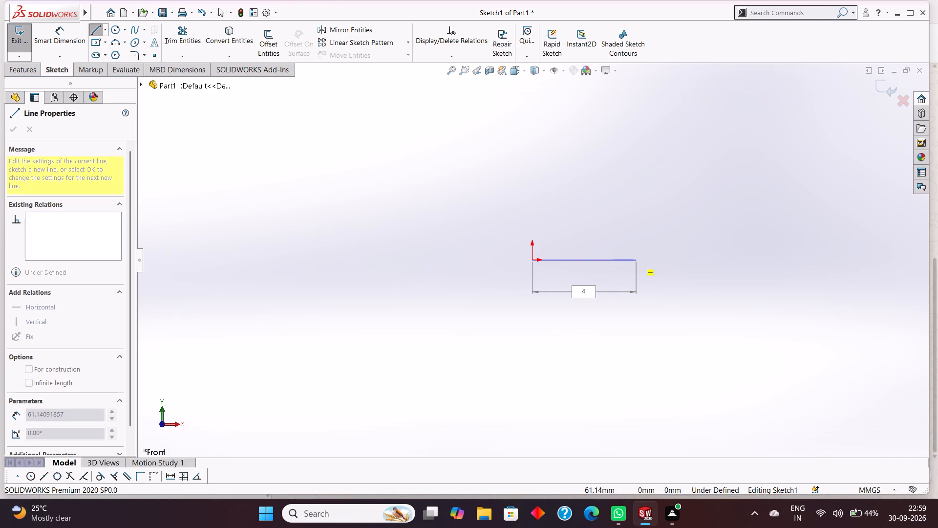
key(2)
key(Return)
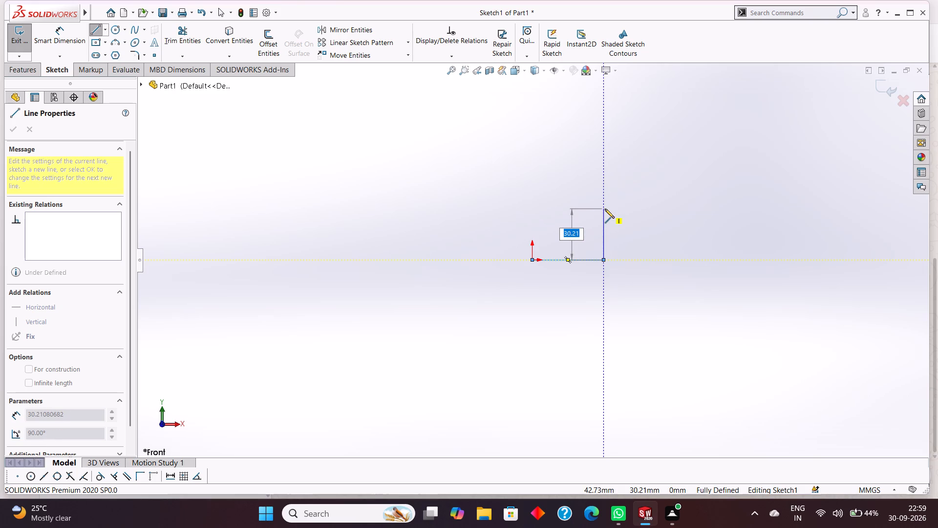
text(20)
key(Return)
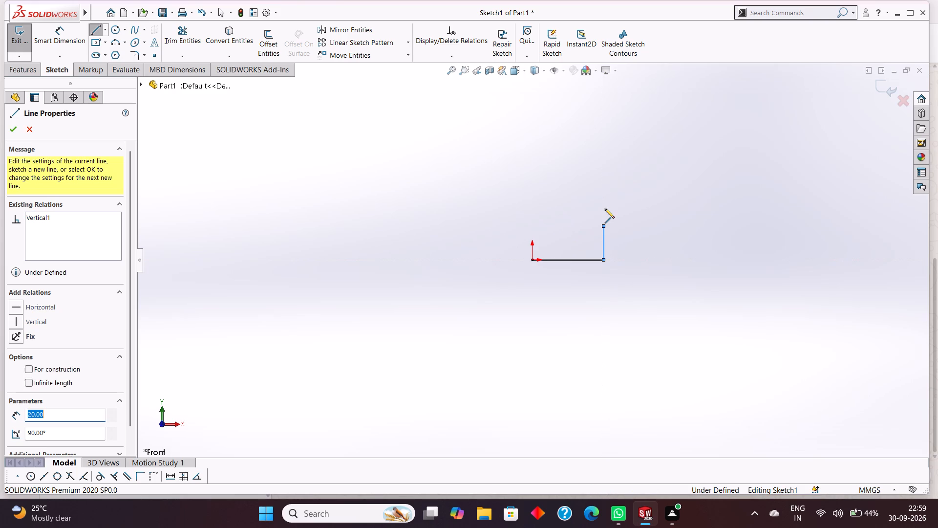
click(533, 227)
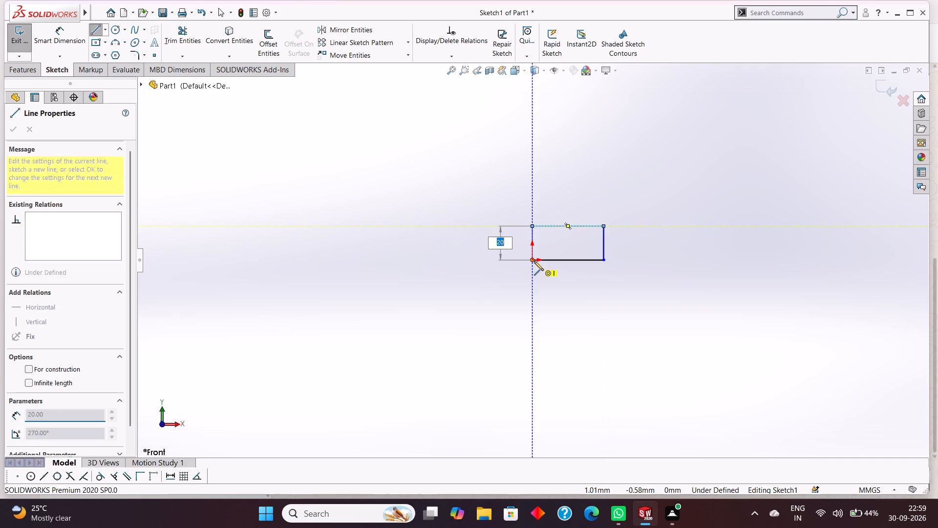
click(534, 261)
right_click(492, 286)
click(516, 296)
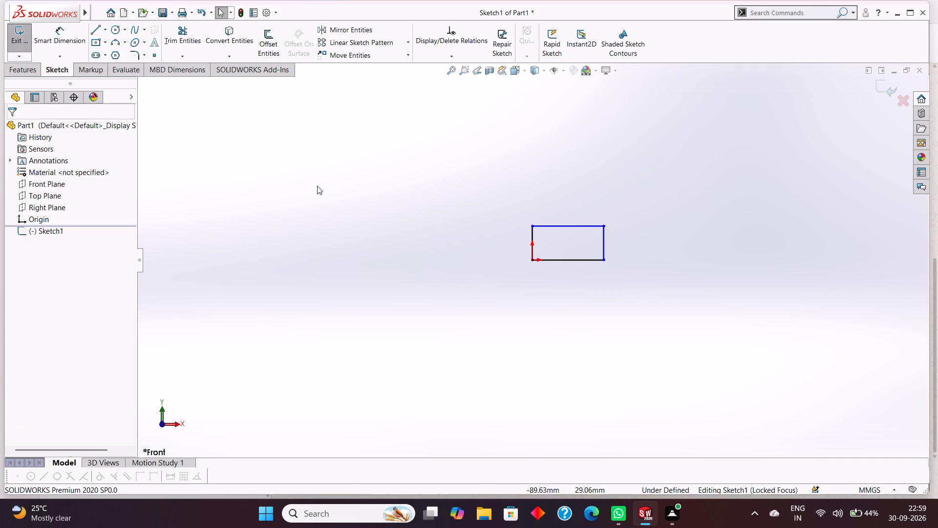
Extrude the rectangle as a Blind boss 5 mm deep.
click(16, 70)
click(20, 49)
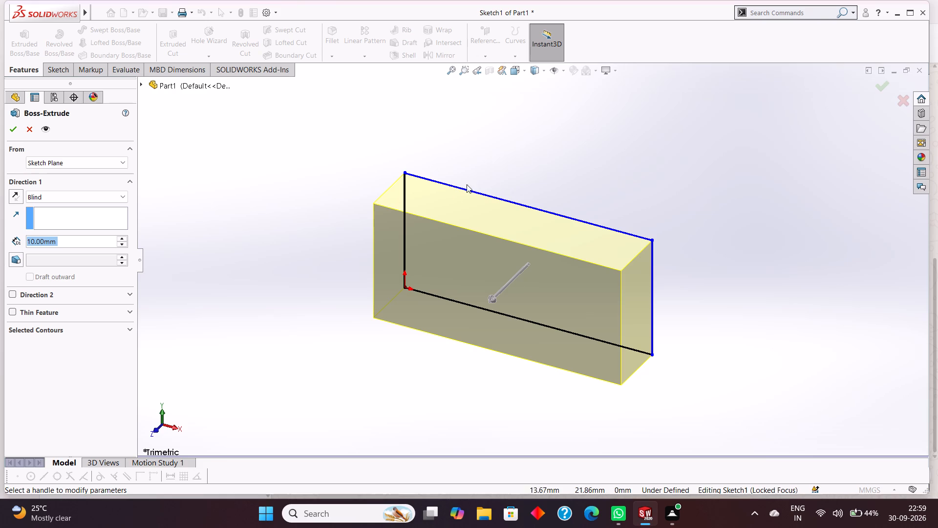
key(5)
key(Return)
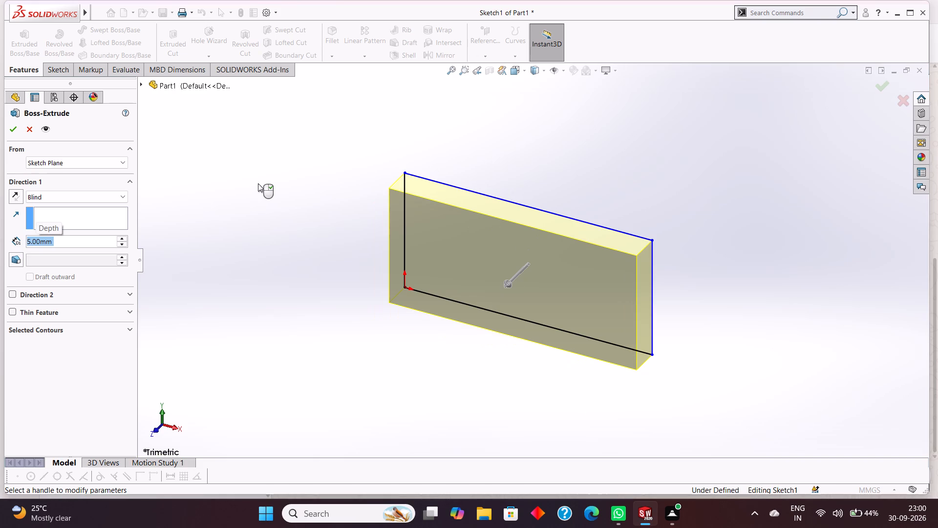
click(7, 129)
click(497, 136)
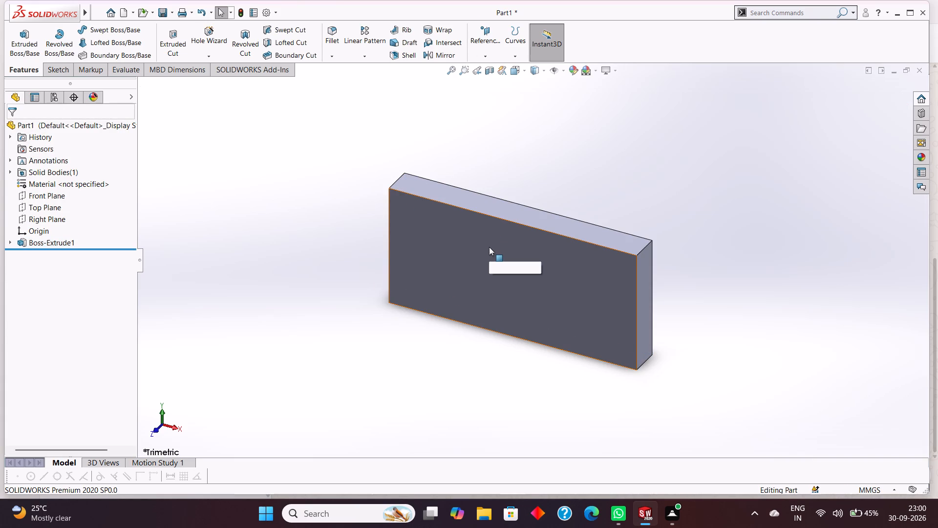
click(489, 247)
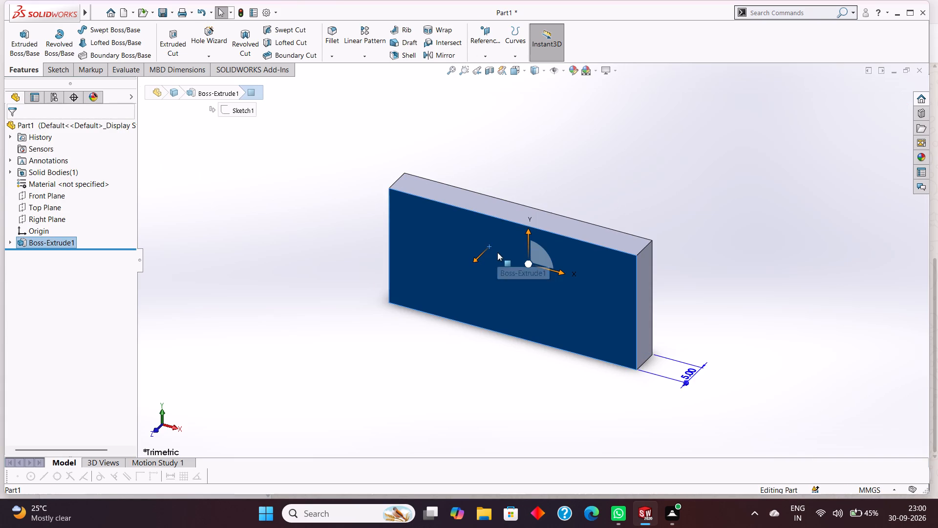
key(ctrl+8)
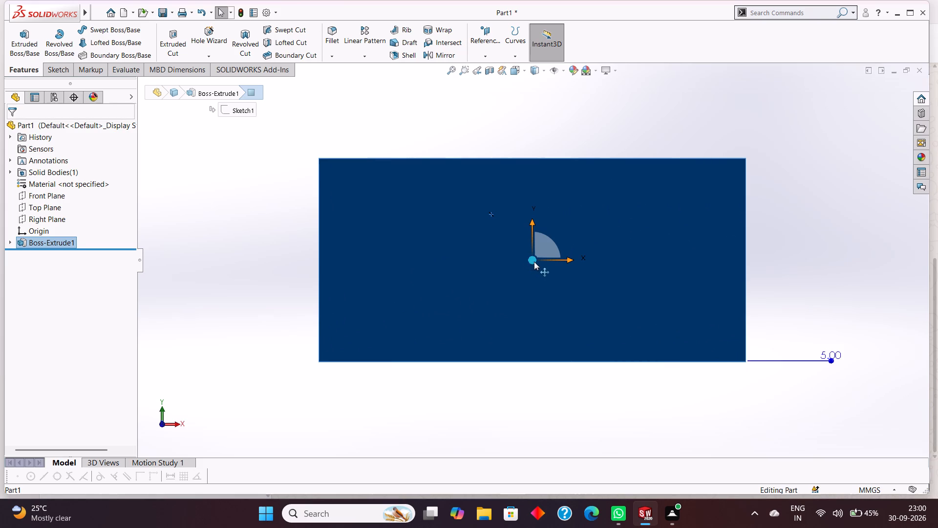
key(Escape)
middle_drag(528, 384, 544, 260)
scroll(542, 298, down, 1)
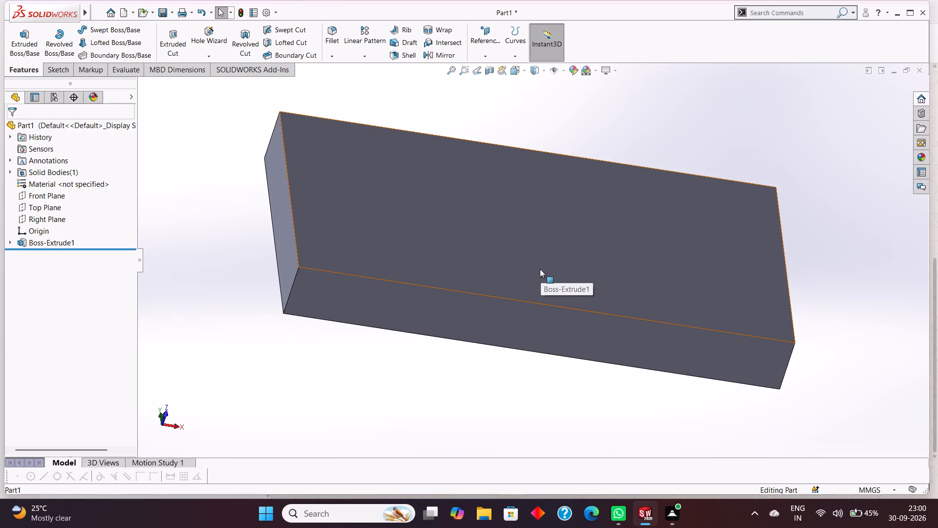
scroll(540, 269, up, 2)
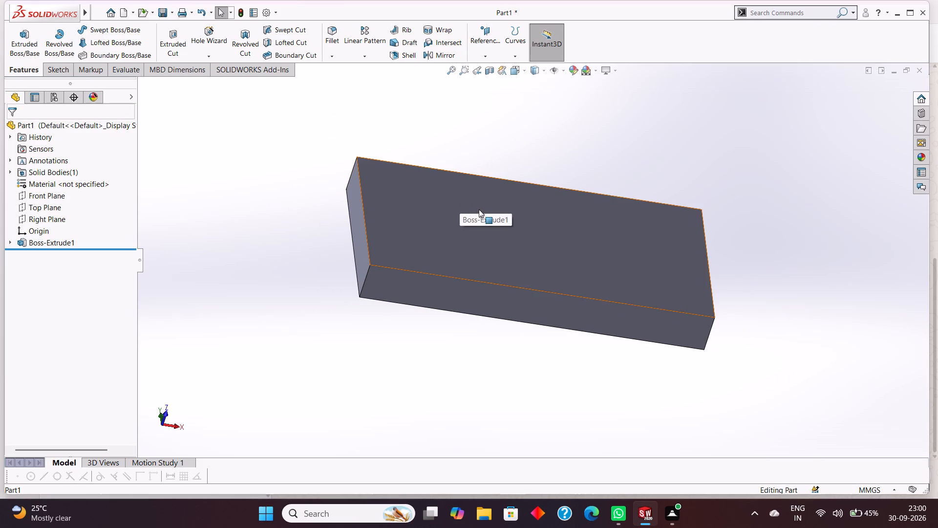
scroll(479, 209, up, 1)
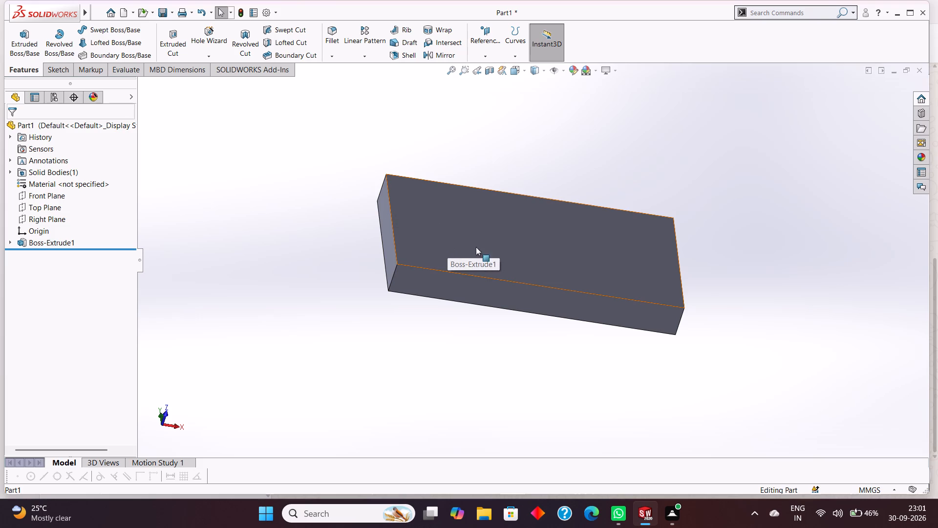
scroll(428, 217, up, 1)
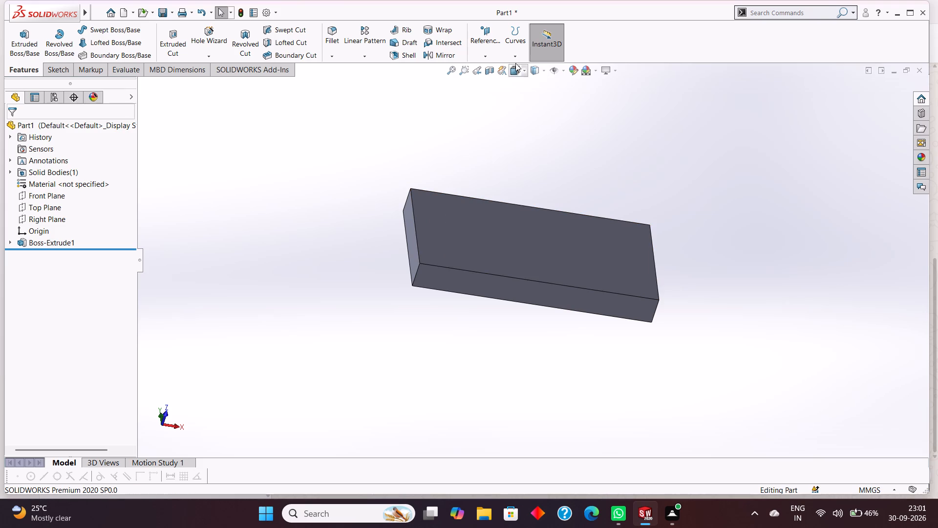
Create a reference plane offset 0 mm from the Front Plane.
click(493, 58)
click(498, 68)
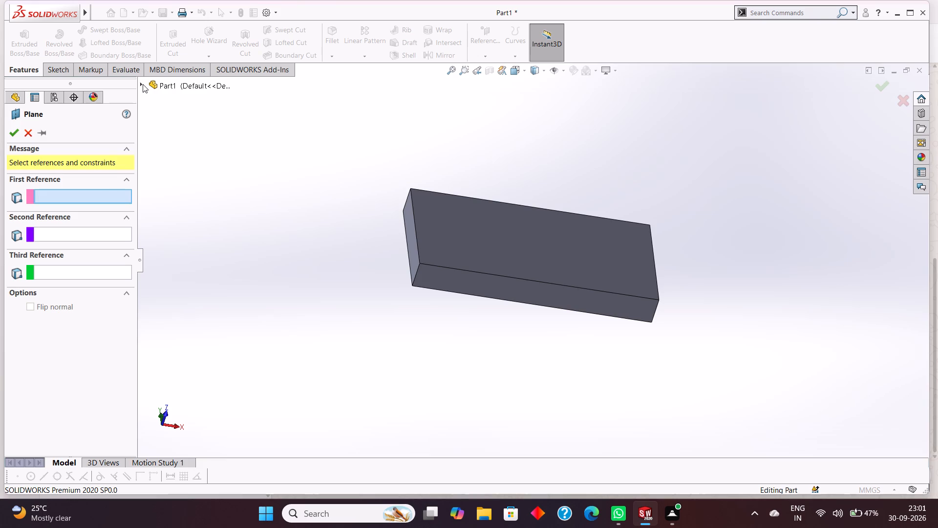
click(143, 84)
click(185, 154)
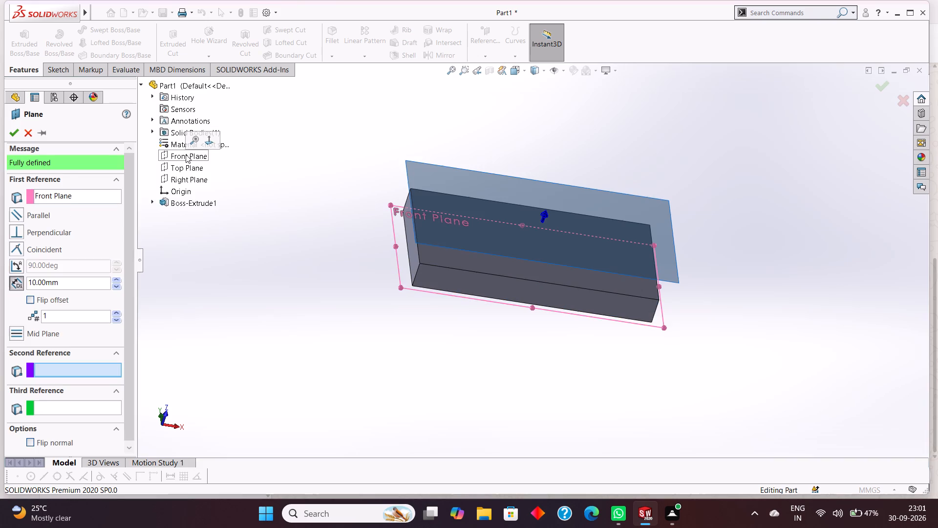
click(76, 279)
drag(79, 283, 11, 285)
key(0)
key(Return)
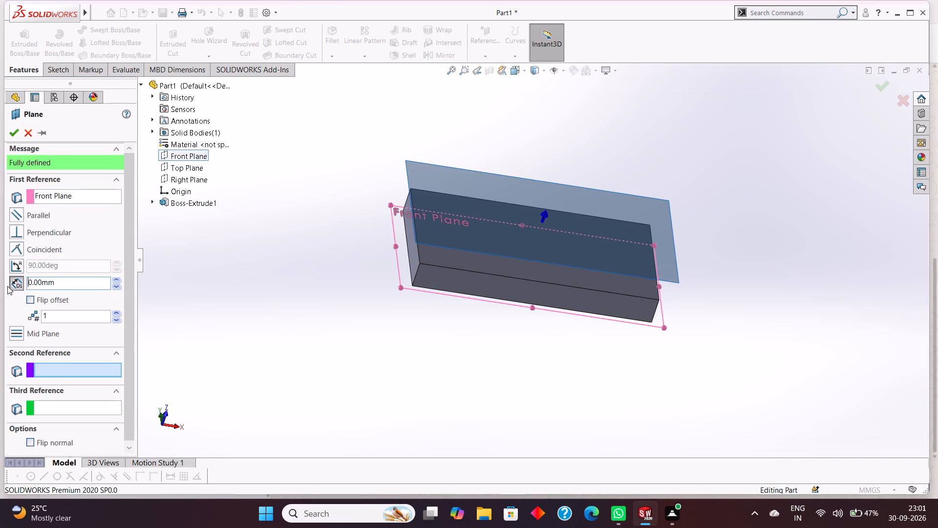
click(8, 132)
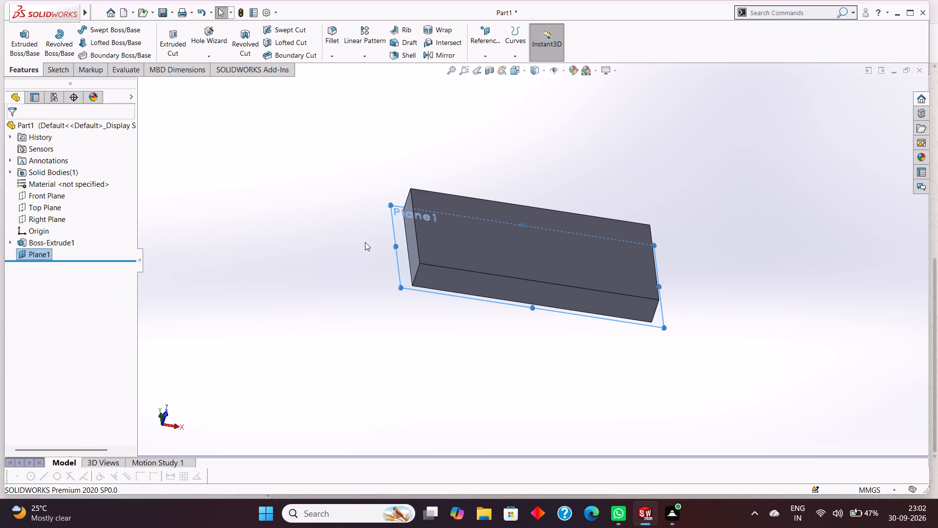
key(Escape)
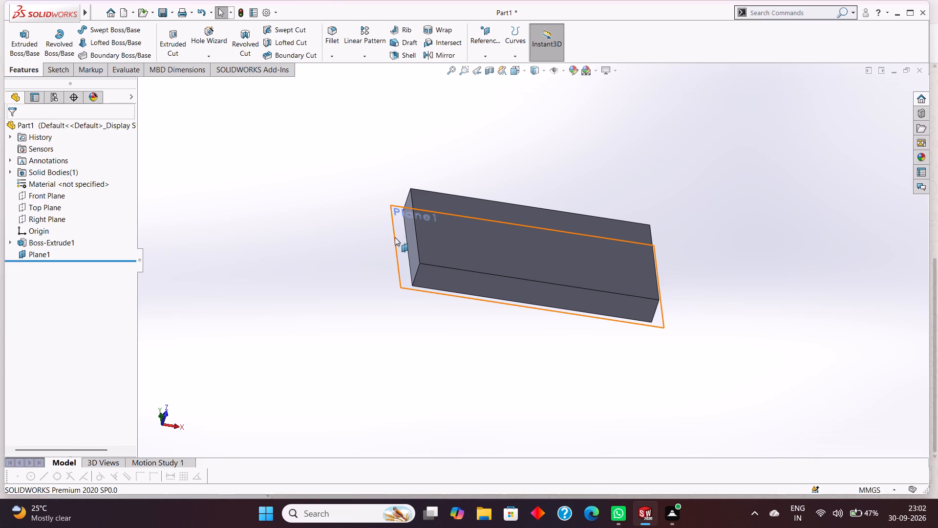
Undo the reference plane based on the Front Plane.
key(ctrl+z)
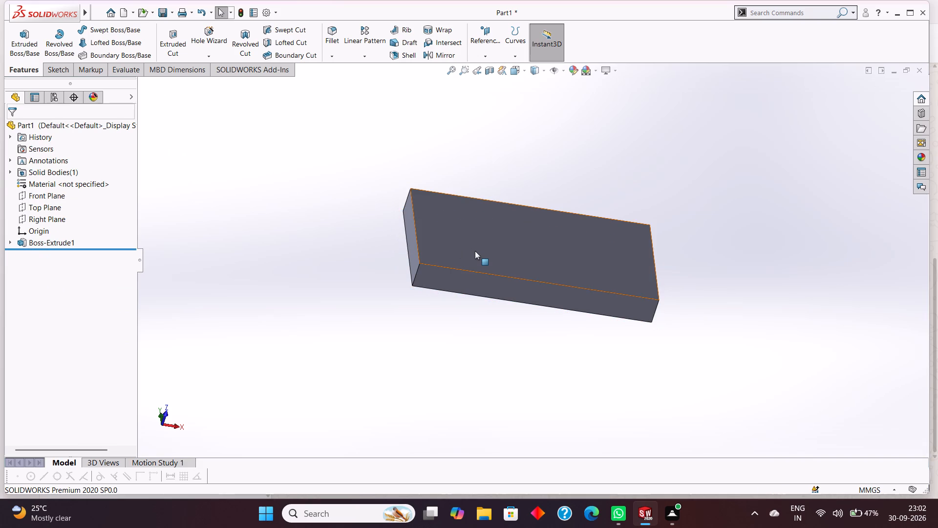
Create a reference plane offset 0 mm from the Right Plane.
scroll(475, 251, up, 2)
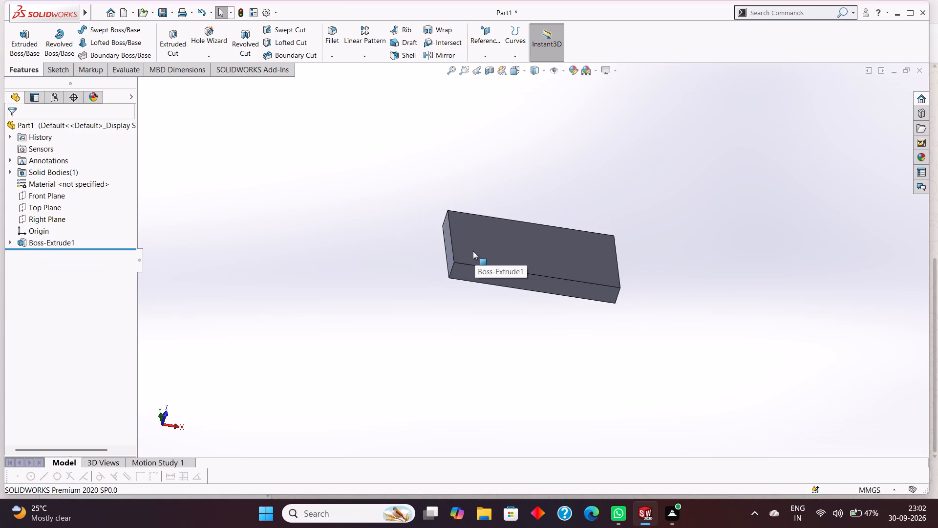
scroll(473, 251, up, 1)
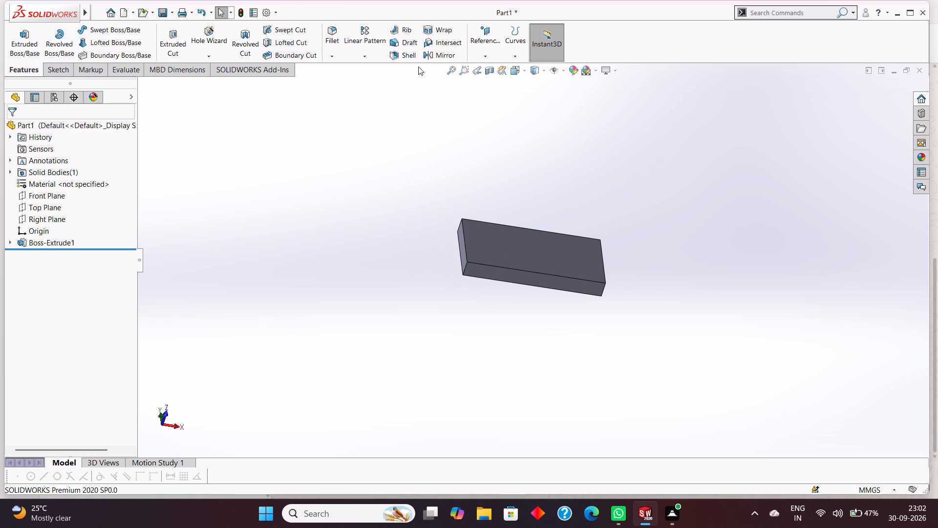
click(474, 57)
click(486, 69)
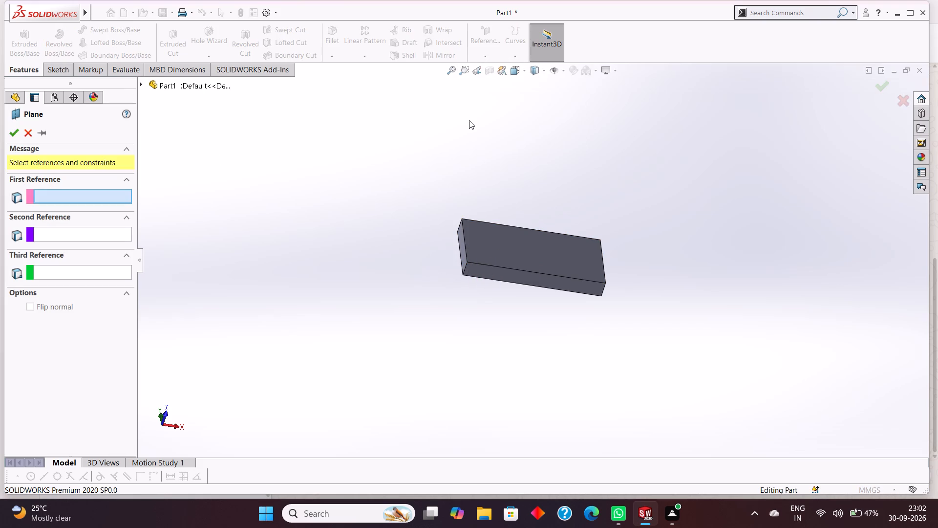
click(140, 85)
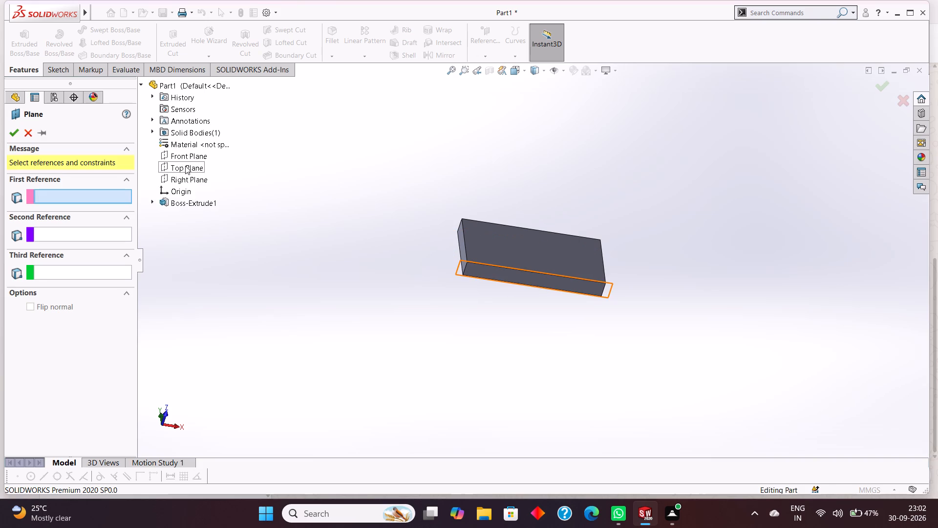
click(186, 174)
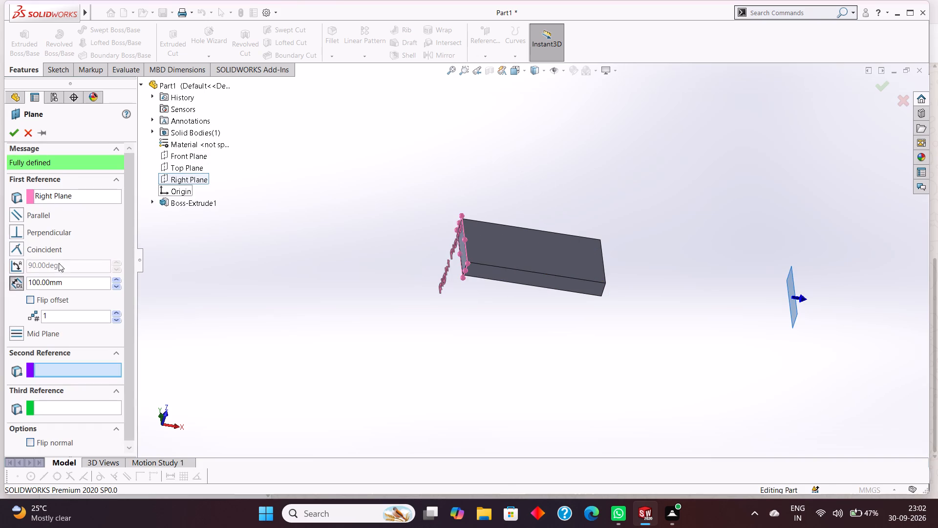
drag(71, 283, 21, 283)
key(0)
key(Return)
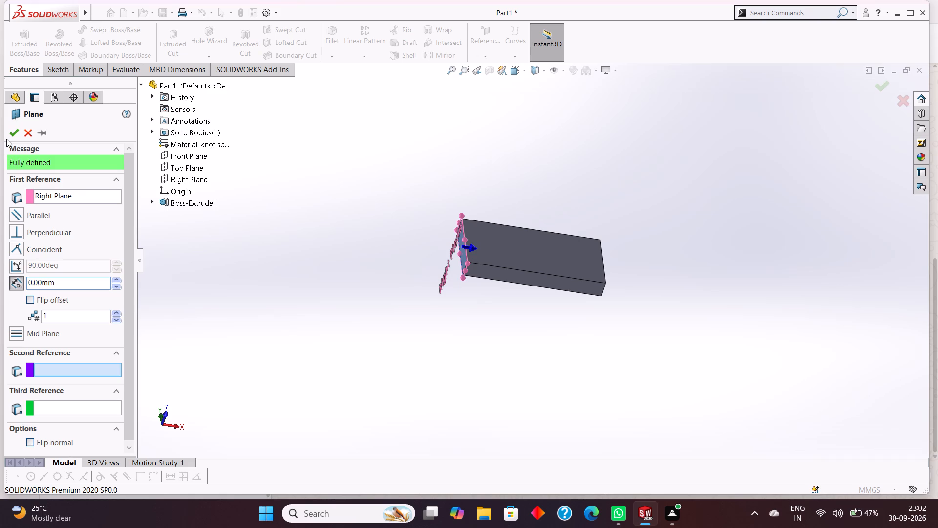
click(11, 131)
Examine how the reference plane based on the Right Plane sits against the block's short end, face-on and at an angle.
scroll(460, 260, down, 4)
scroll(478, 191, down, 3)
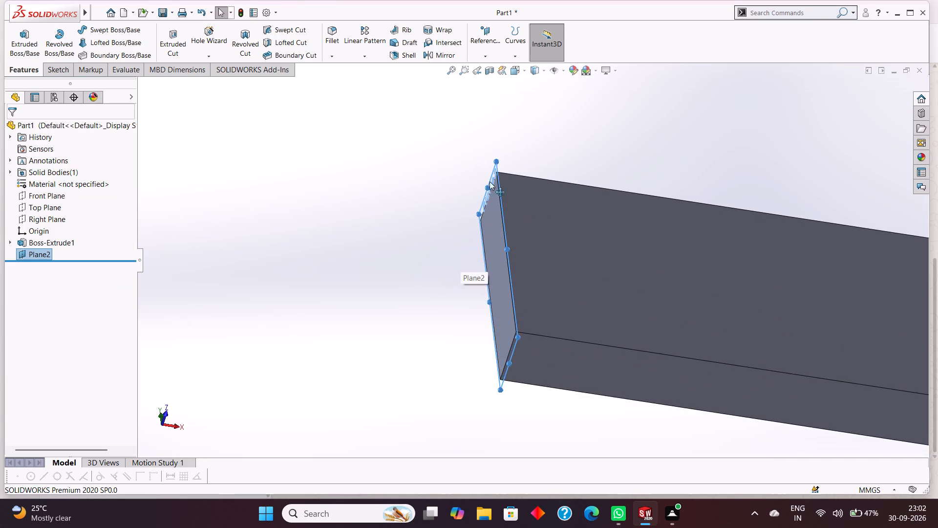
scroll(491, 176, down, 4)
click(510, 182)
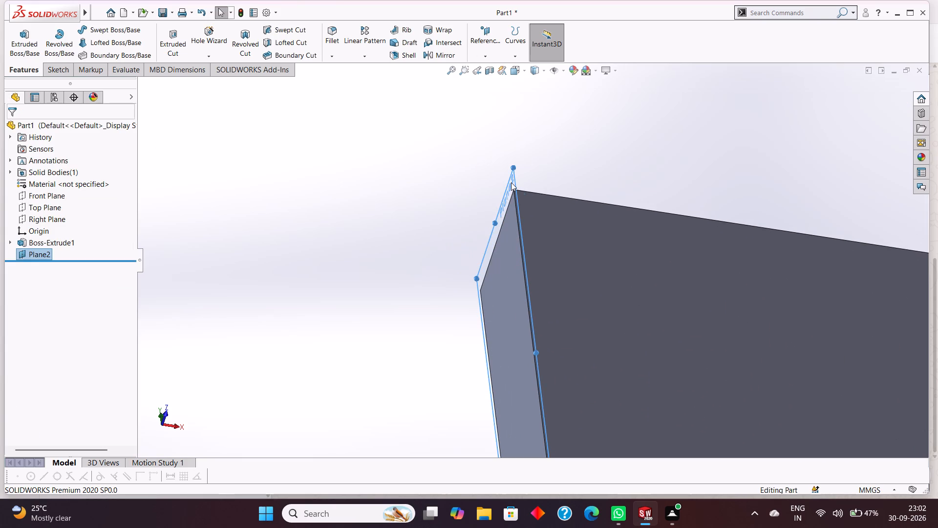
key(ctrl+8)
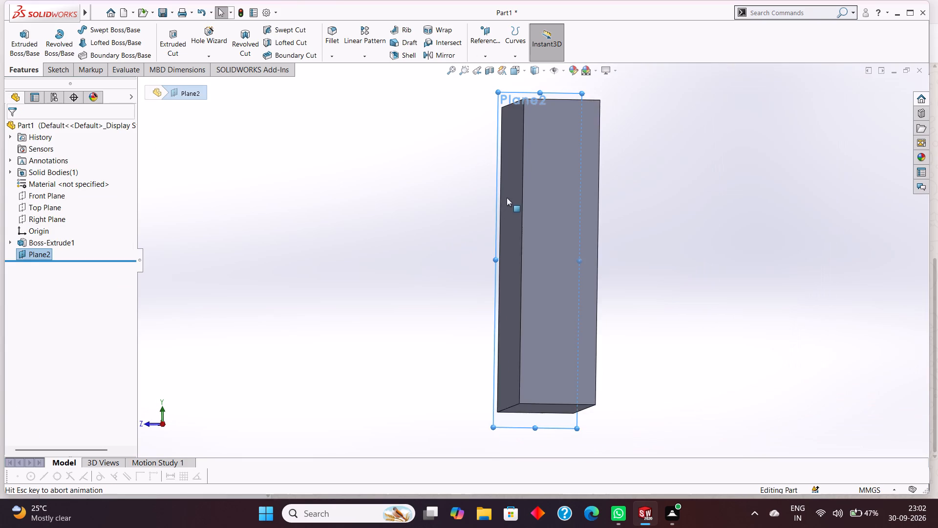
click(562, 100)
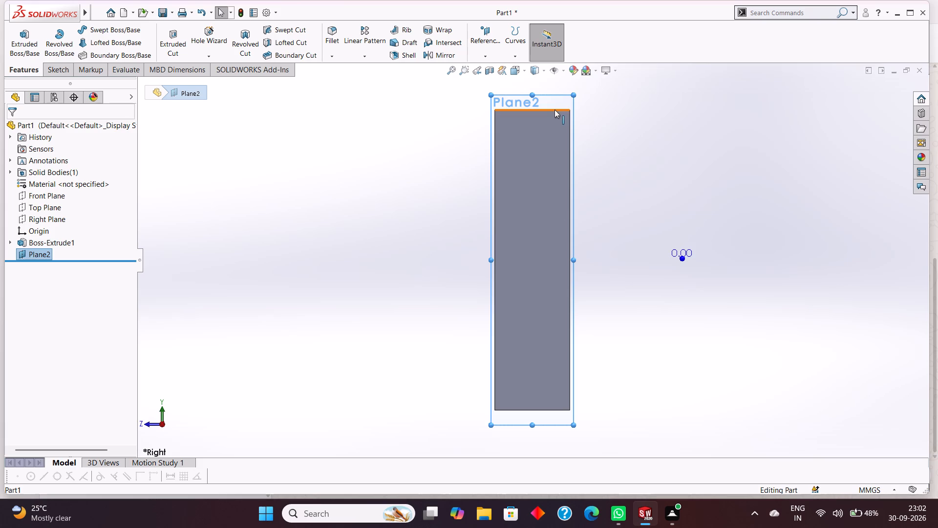
key(ctrl+8)
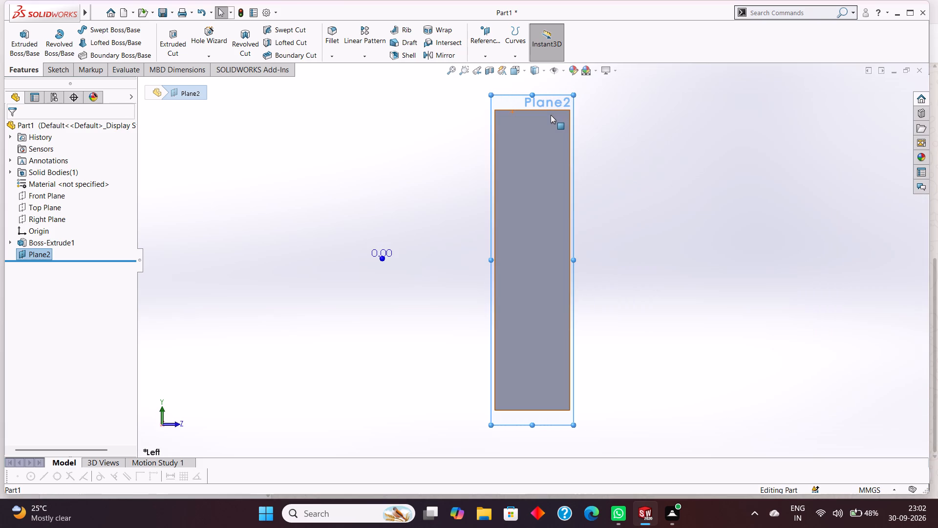
scroll(627, 153, up, 1)
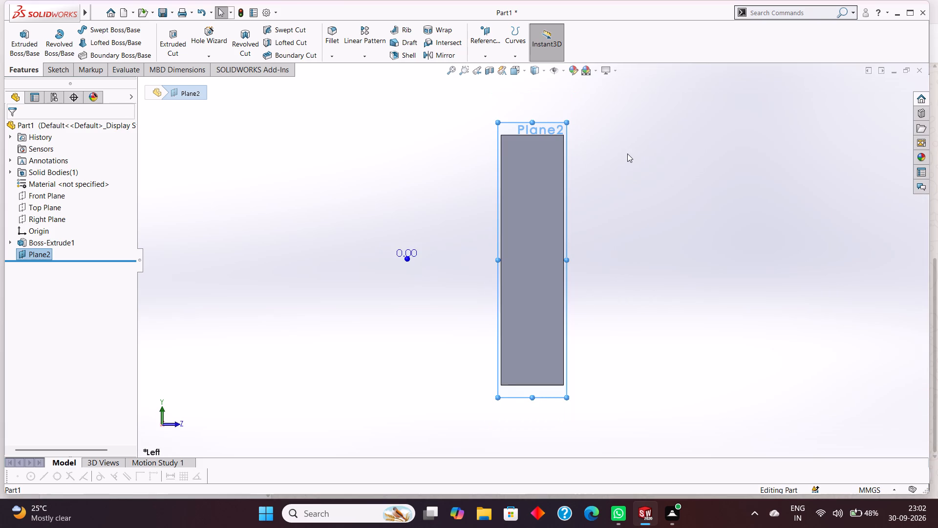
middle_drag(642, 173, 681, 178)
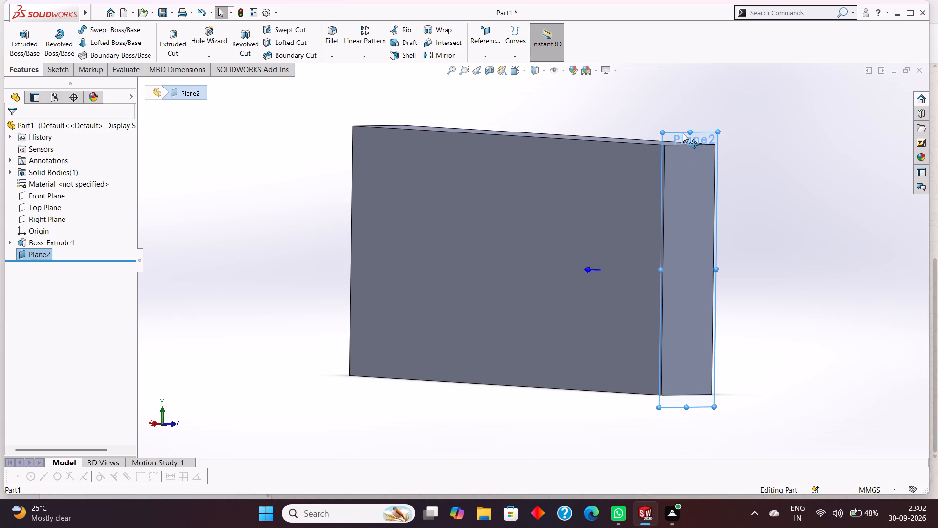
click(683, 133)
key(ctrl+8)
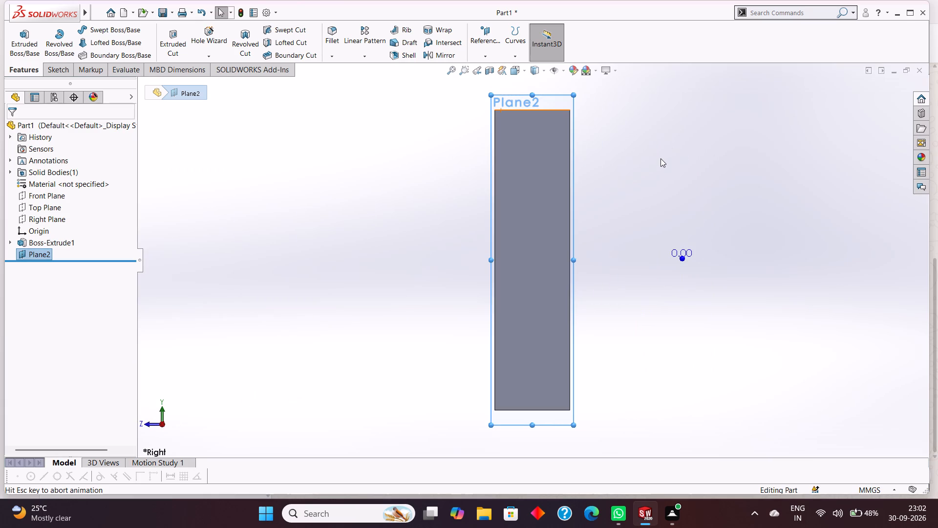
scroll(650, 151, up, 1)
middle_drag(650, 150, 667, 150)
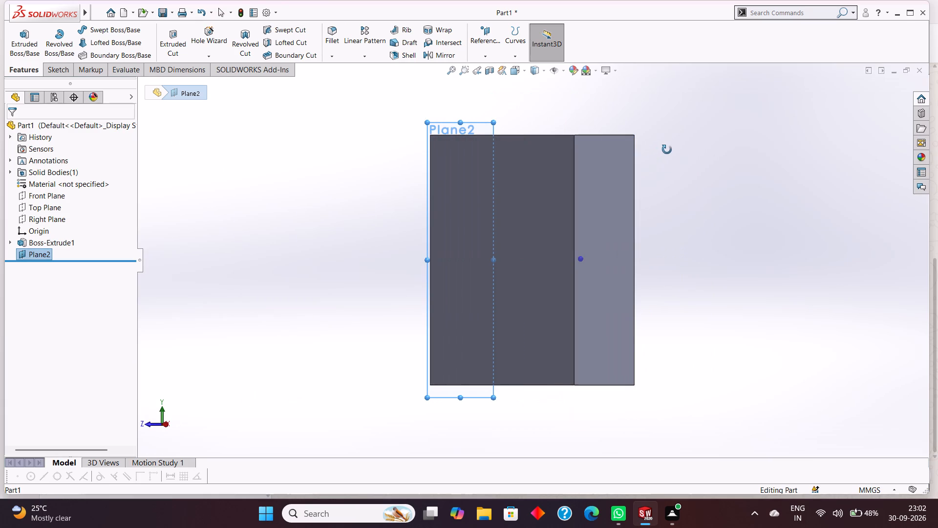
middle_drag(667, 150, 678, 148)
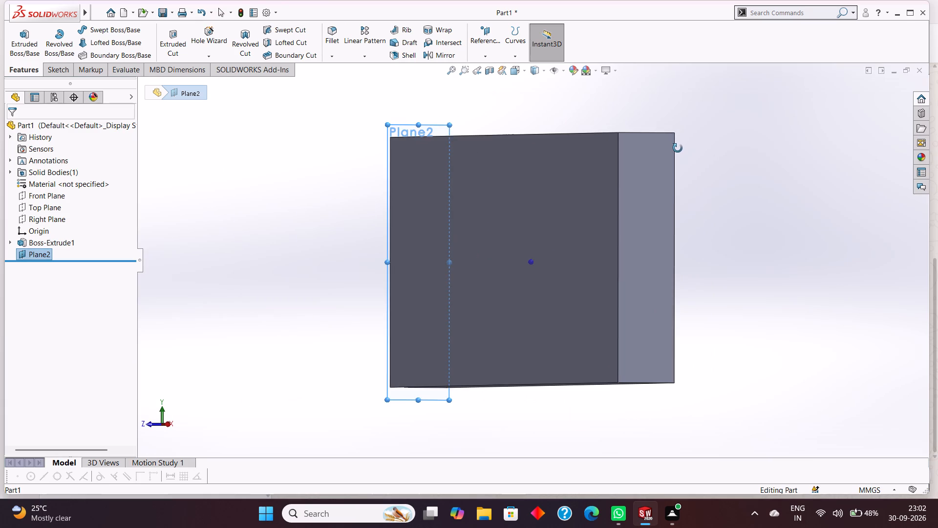
middle_drag(678, 148, 689, 131)
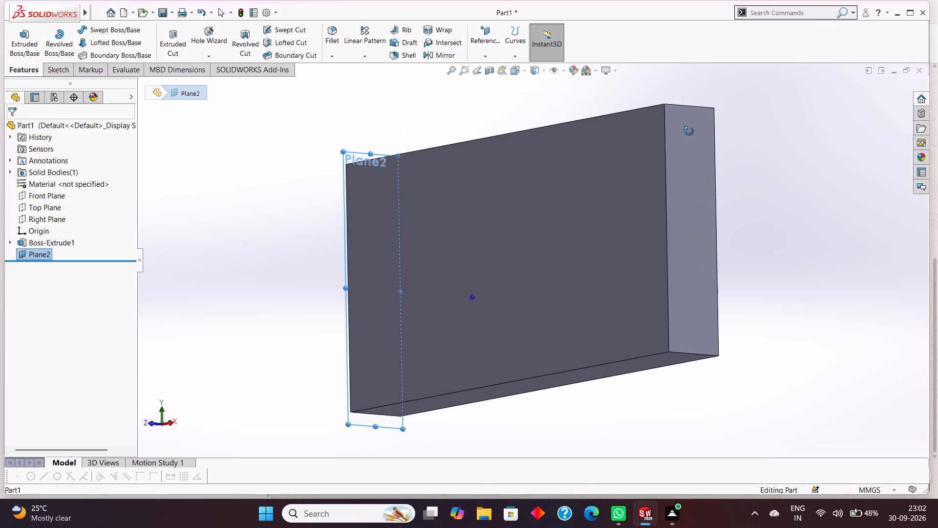
middle_drag(689, 131, 690, 131)
scroll(691, 130, up, 2)
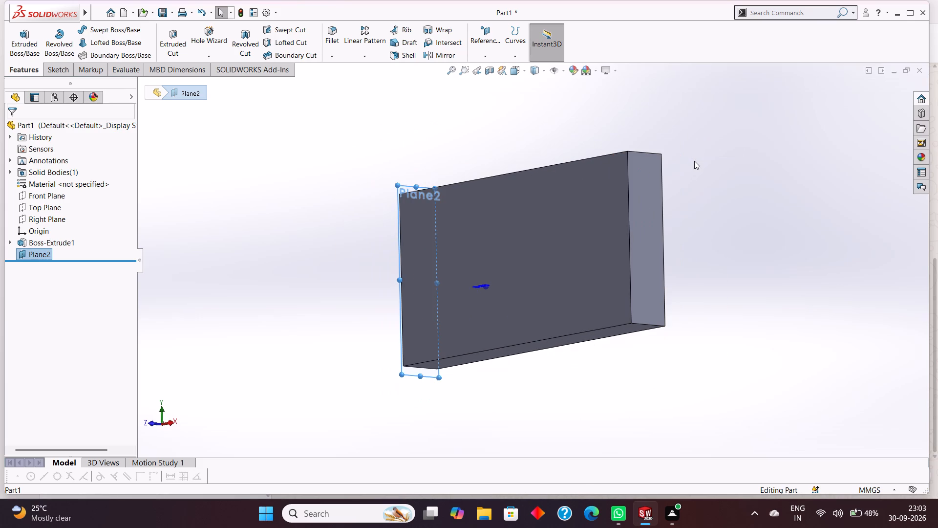
middle_drag(704, 168, 710, 133)
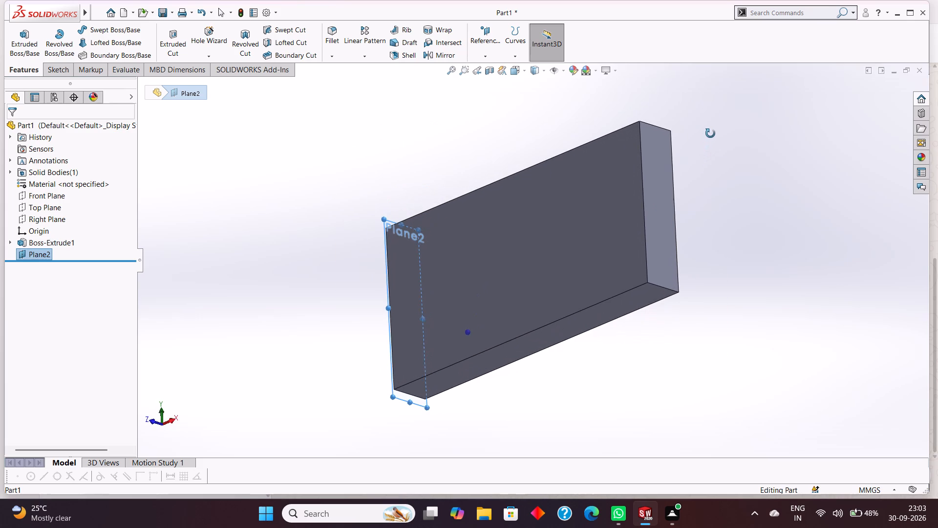
middle_drag(710, 133, 717, 131)
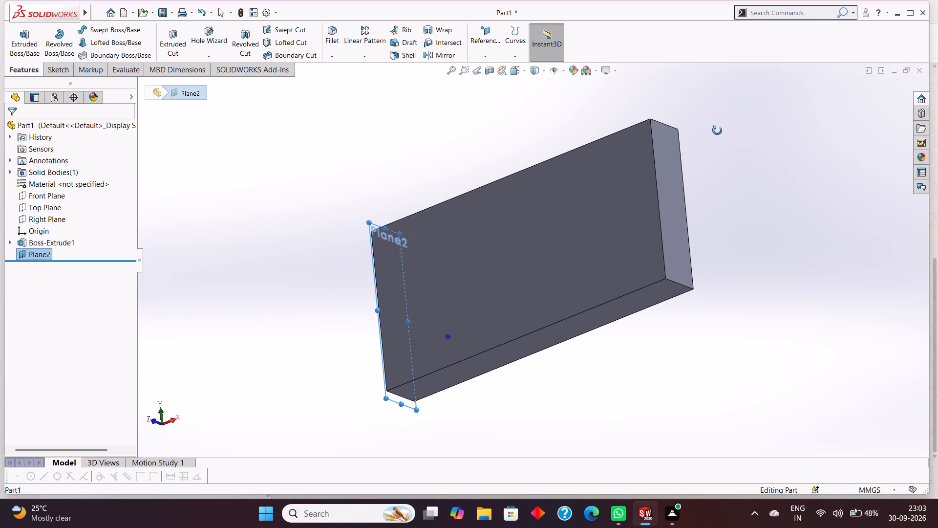
middle_drag(717, 131, 756, 131)
scroll(763, 181, up, 2)
middle_drag(711, 309, 713, 297)
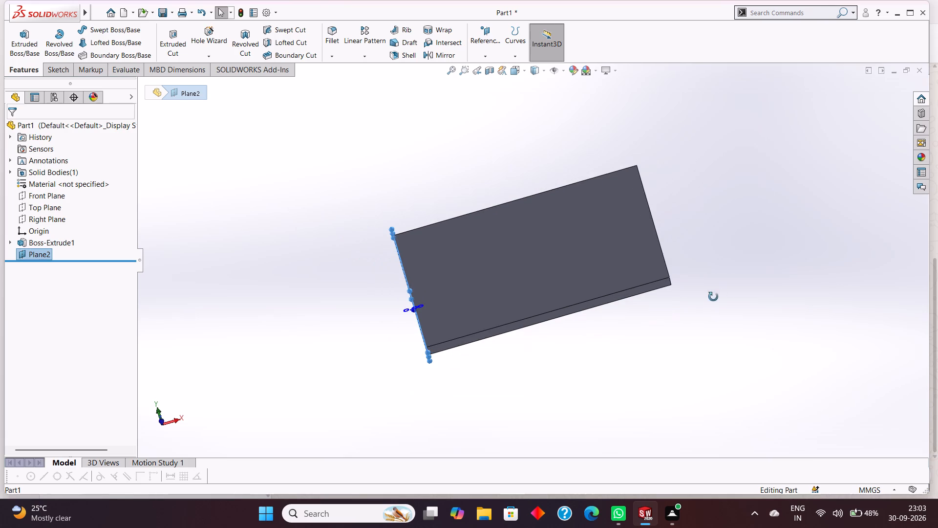
middle_drag(713, 297, 702, 223)
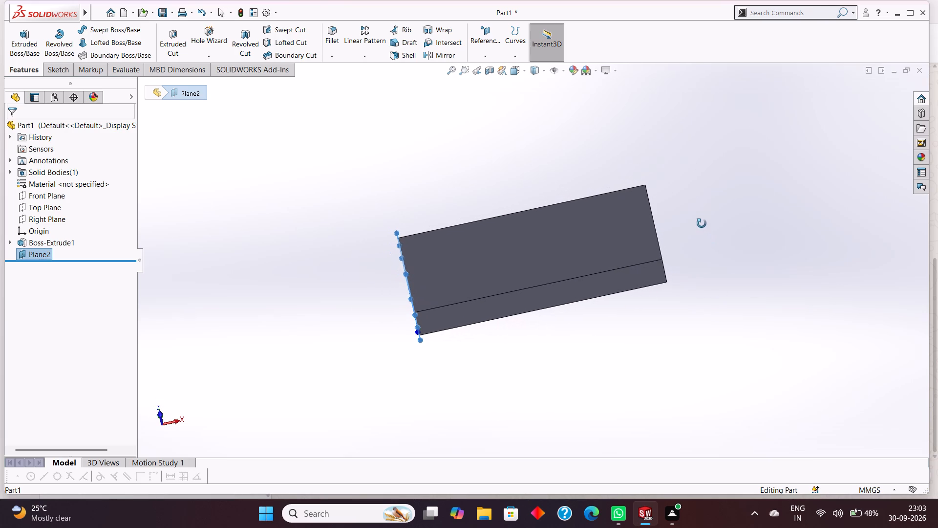
middle_drag(702, 223, 709, 220)
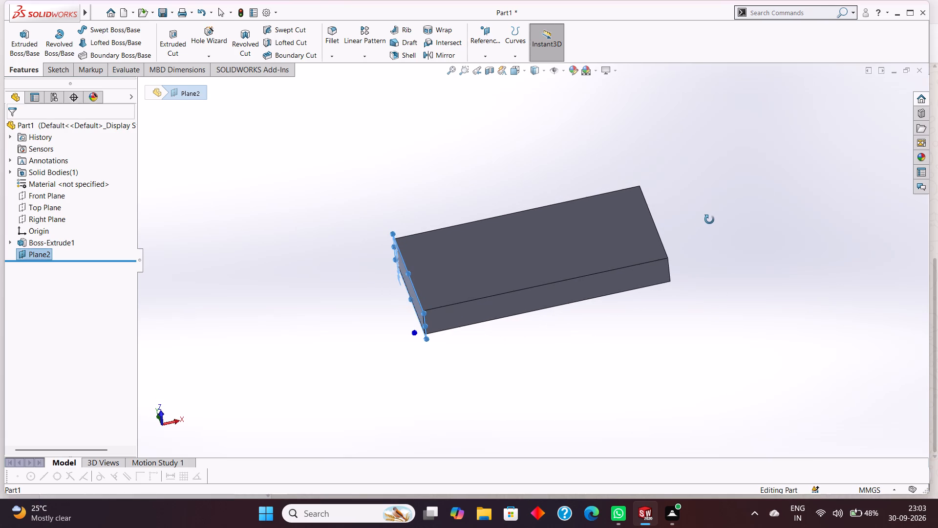
middle_drag(709, 220, 708, 232)
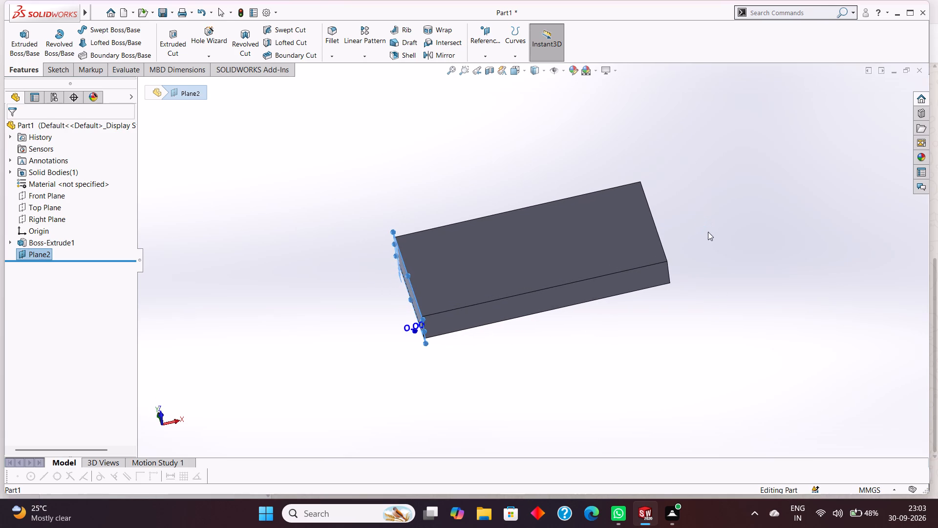
scroll(413, 242, down, 3)
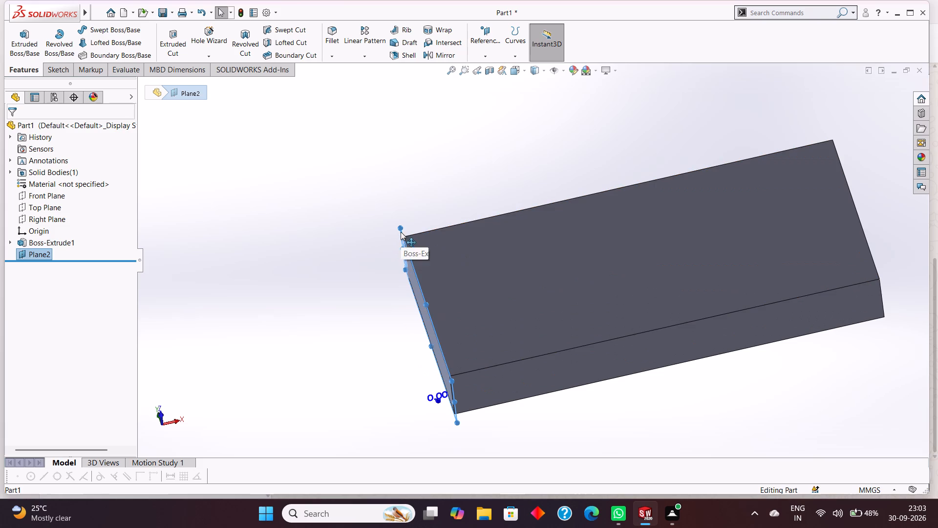
Undo the reference plane based on the Right Plane.
key(ctrl+z)
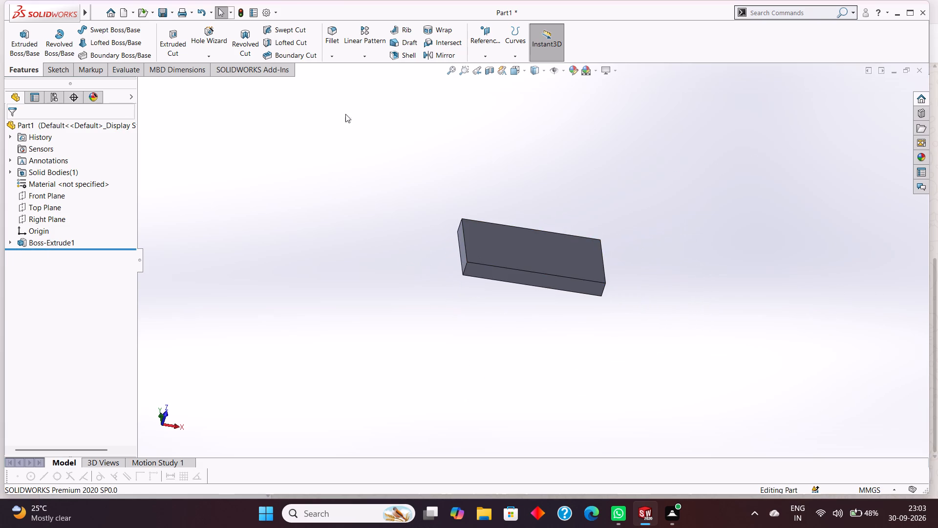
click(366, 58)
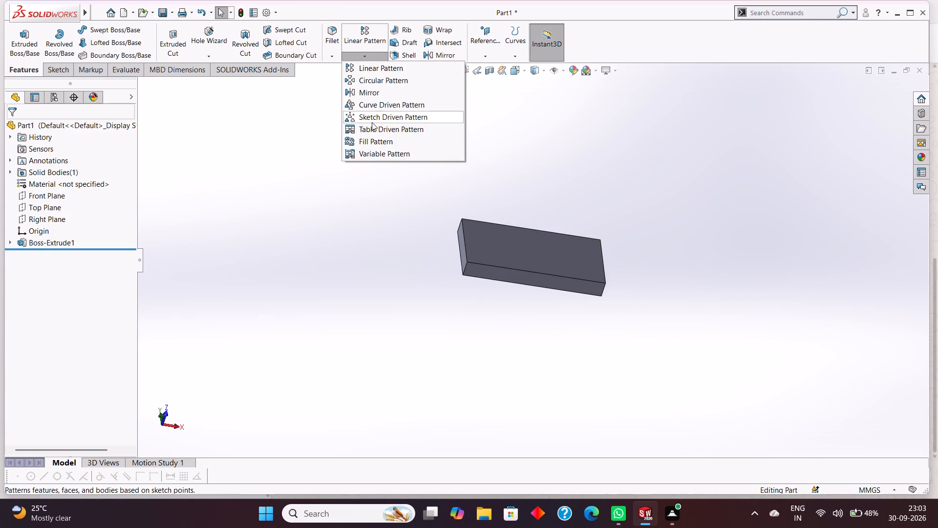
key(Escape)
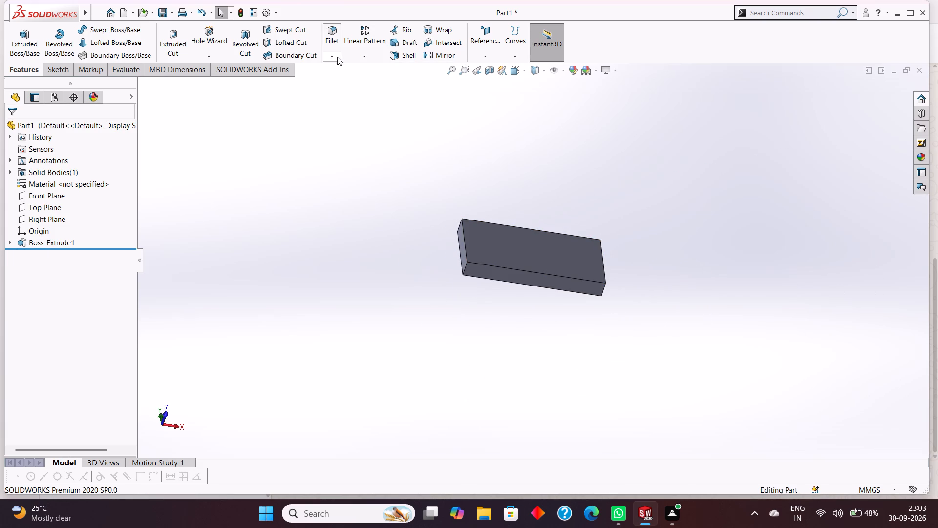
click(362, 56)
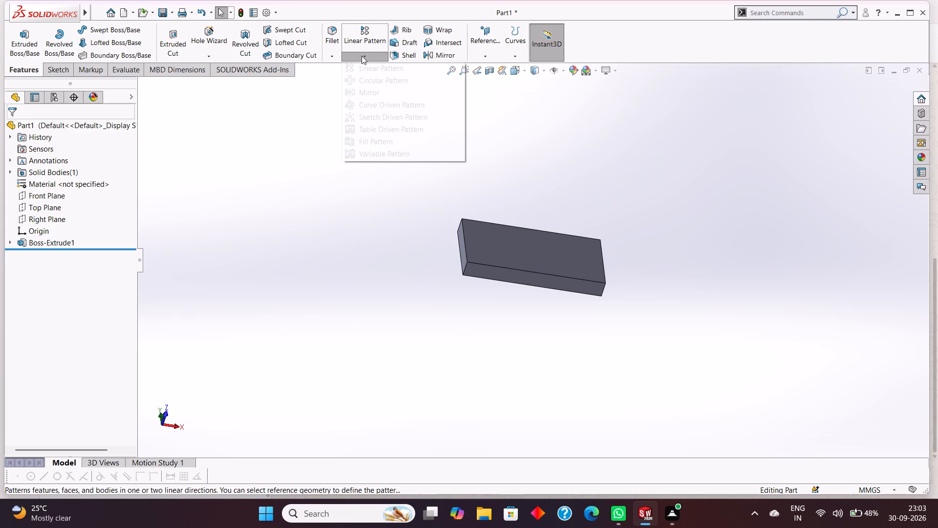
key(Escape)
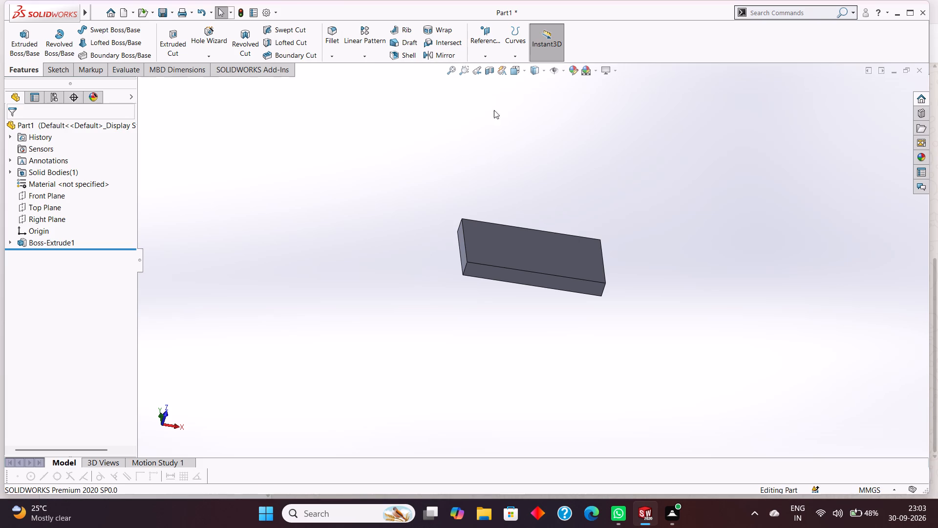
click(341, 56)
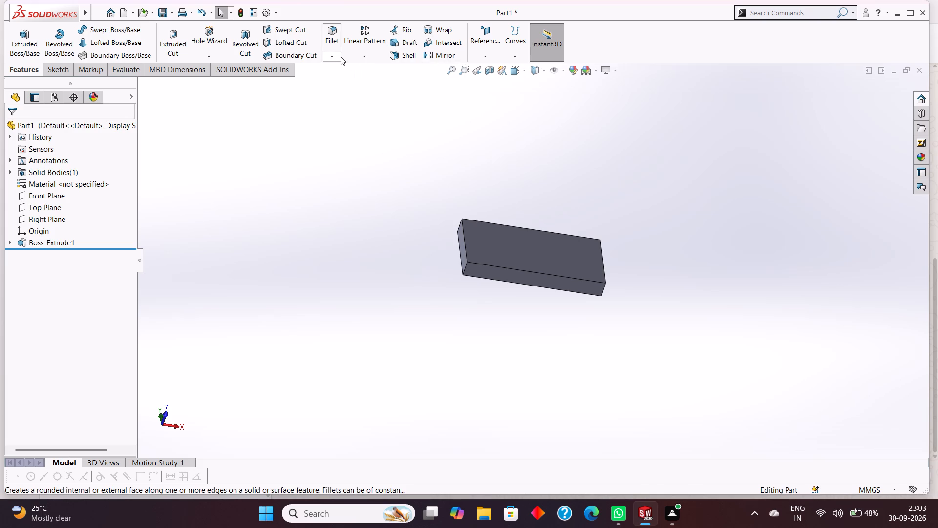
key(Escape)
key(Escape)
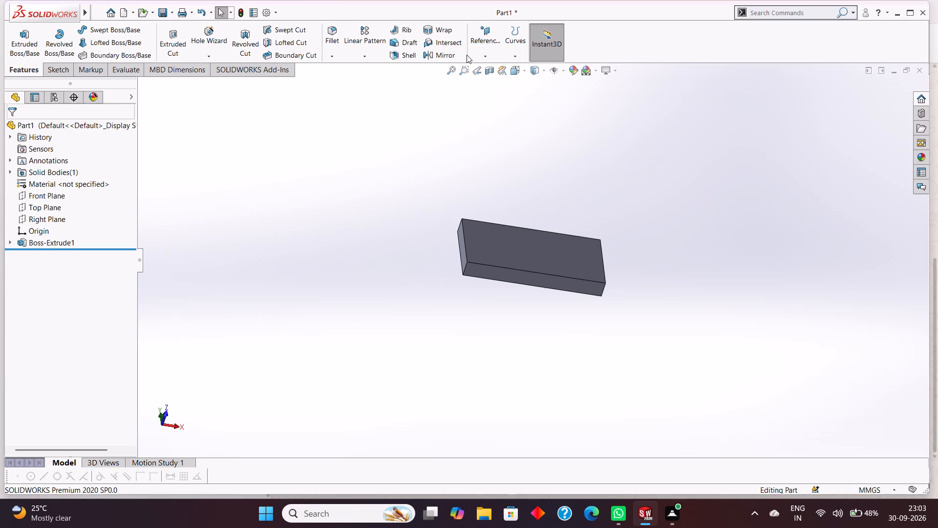
Create a reference plane offset 0 mm from the Top Plane, along the block's long side.
click(481, 54)
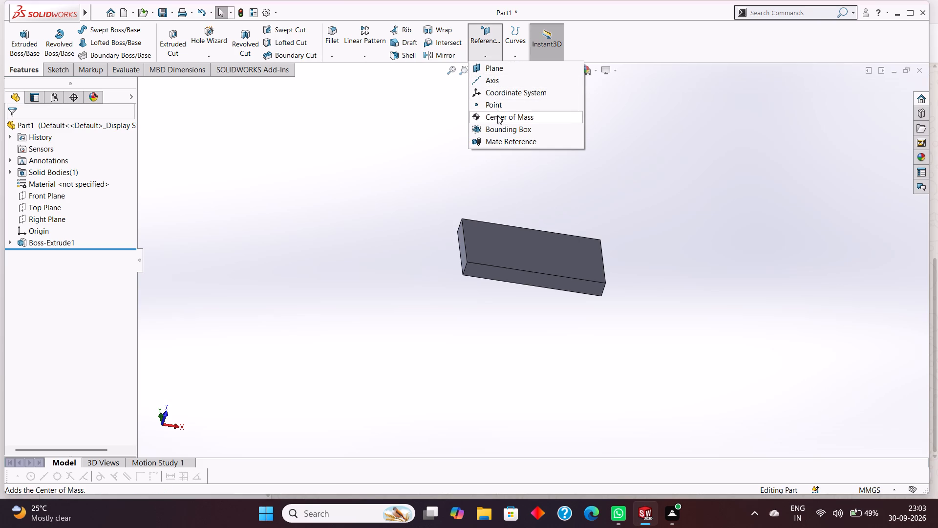
click(489, 66)
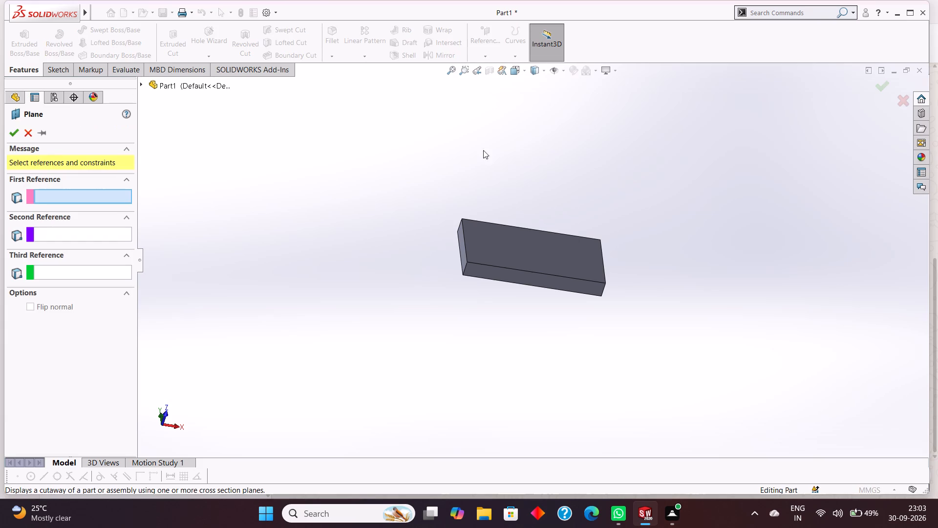
click(145, 85)
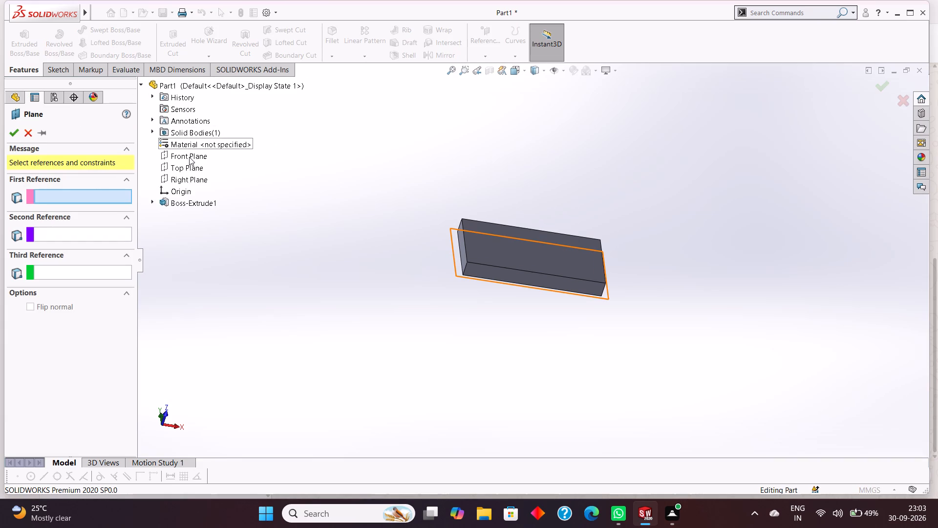
click(190, 166)
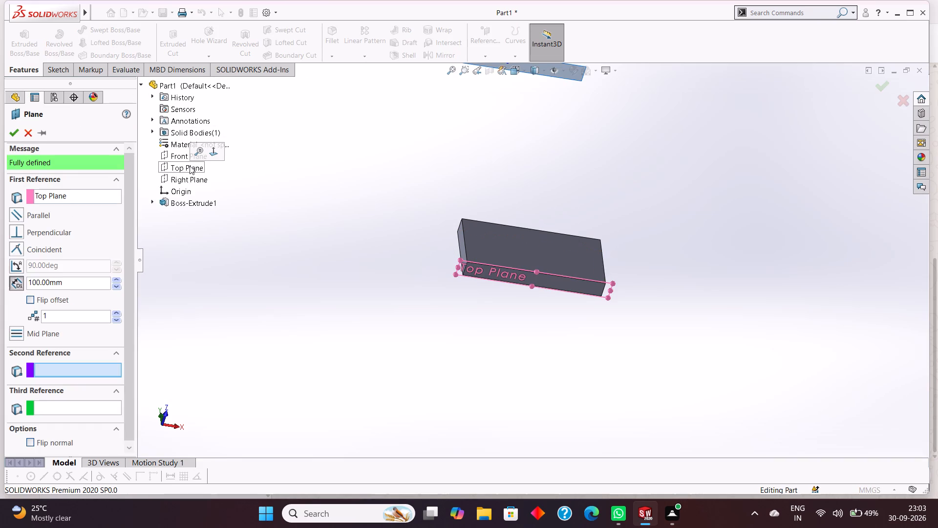
middle_drag(501, 161, 480, 174)
scroll(483, 170, up, 3)
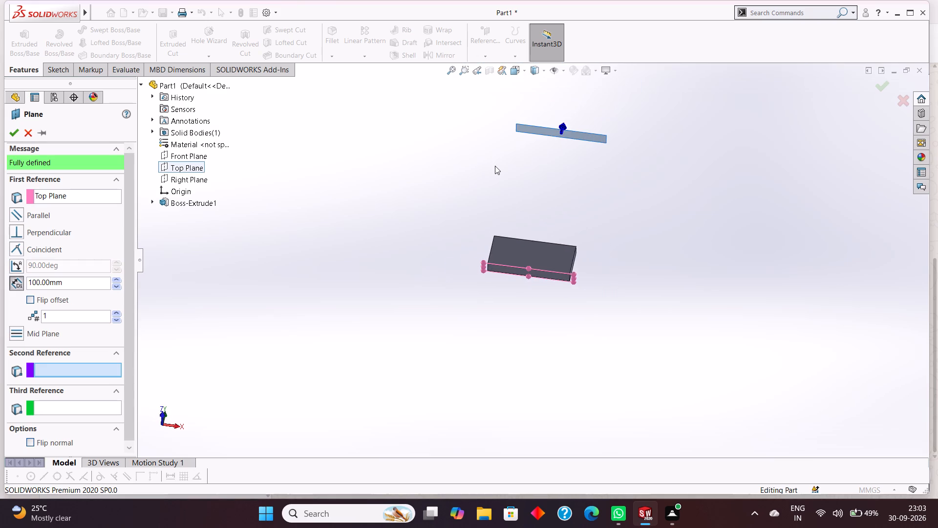
middle_drag(496, 166, 472, 195)
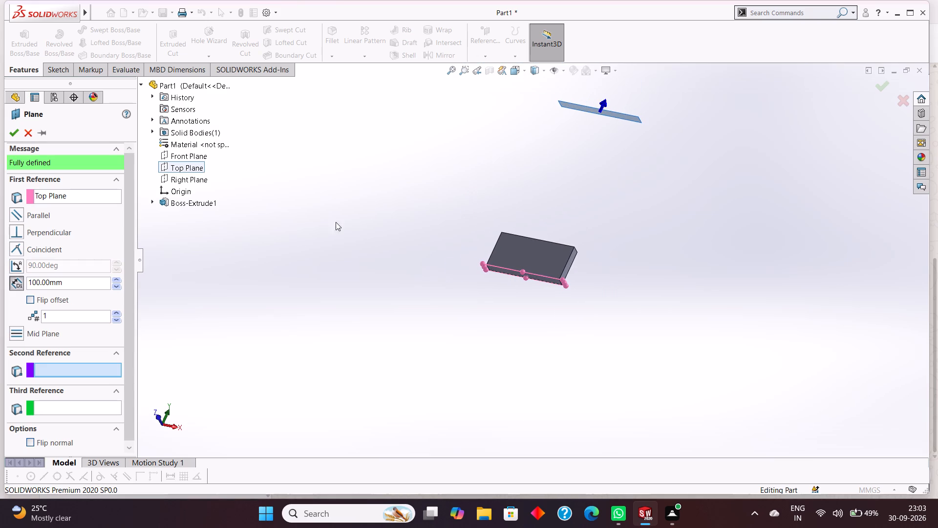
drag(88, 279, 23, 279)
key(0)
key(Return)
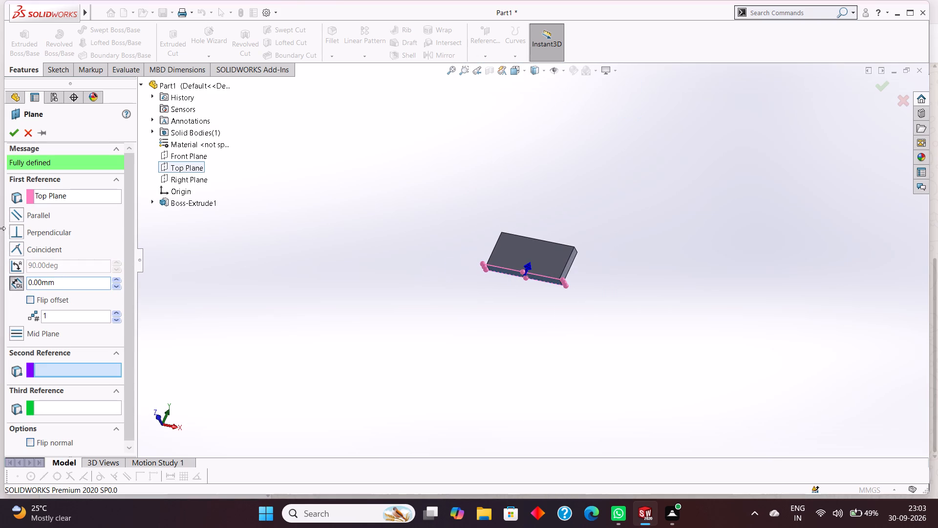
click(19, 134)
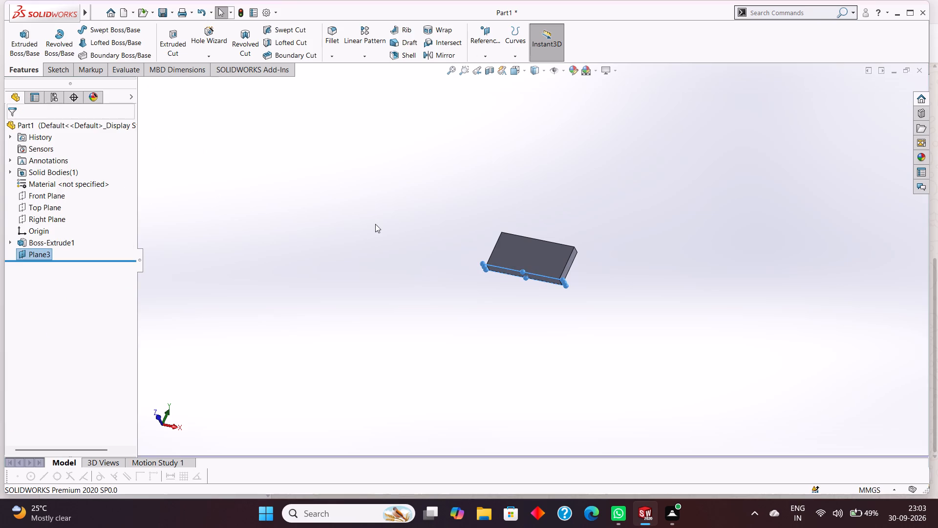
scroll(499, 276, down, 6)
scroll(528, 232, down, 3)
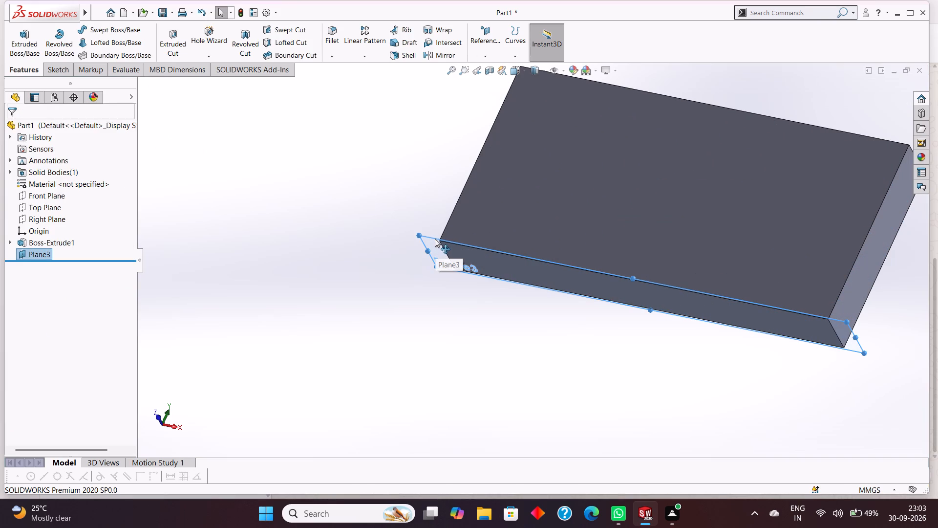
Undo the reference plane based on the Top Plane.
scroll(436, 240, up, 2)
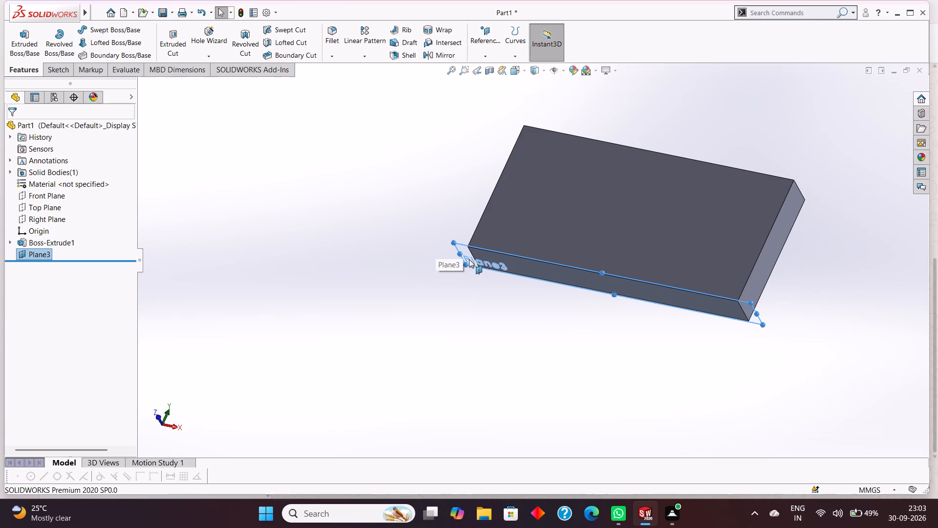
right_click(464, 246)
key(Escape)
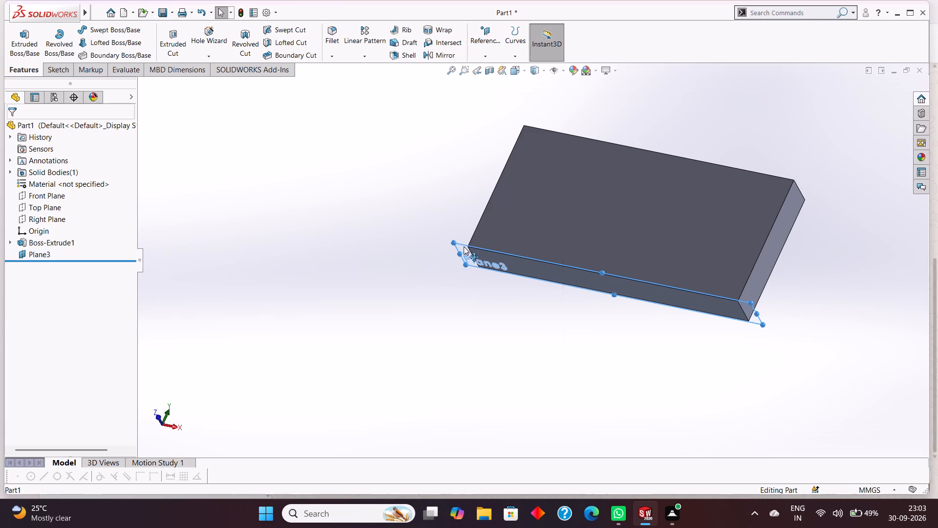
key(ctrl+z)
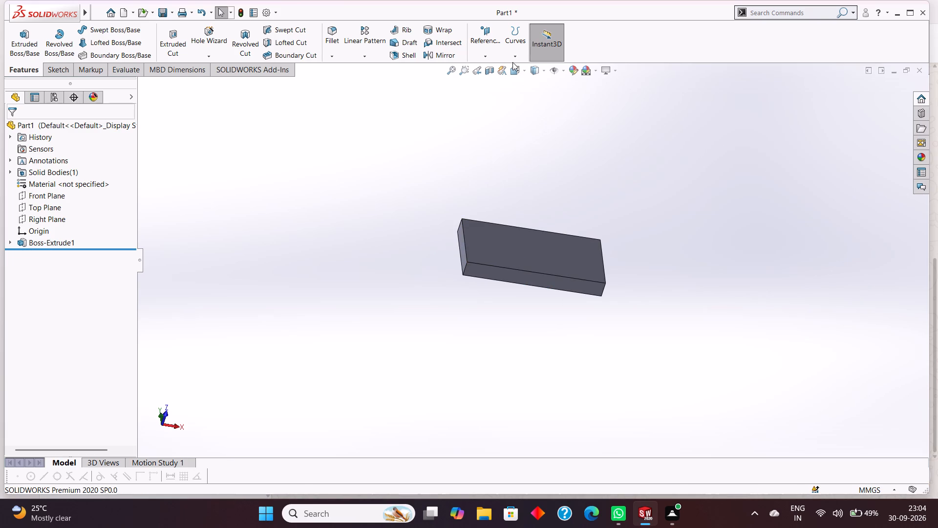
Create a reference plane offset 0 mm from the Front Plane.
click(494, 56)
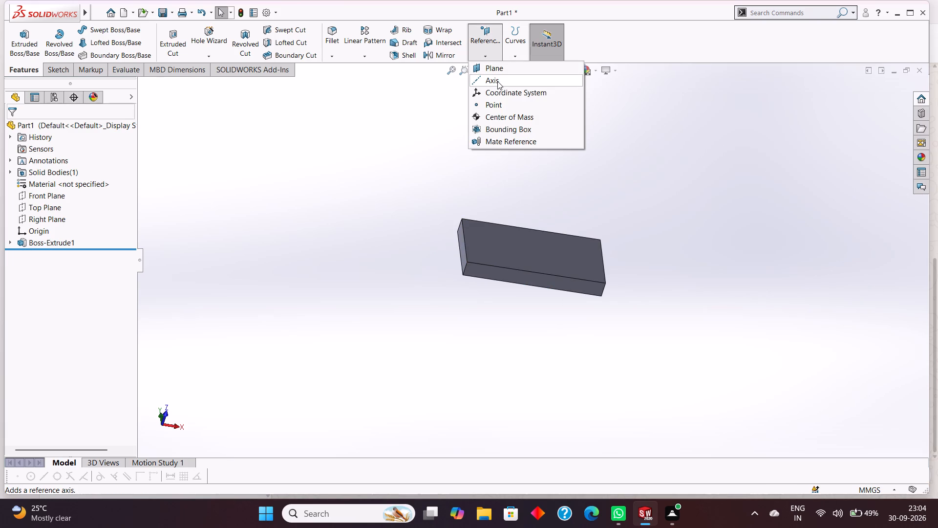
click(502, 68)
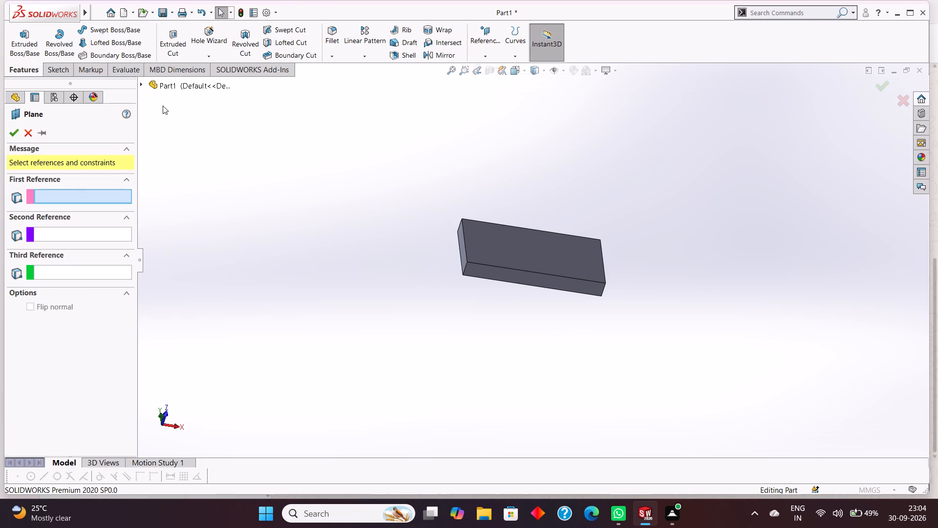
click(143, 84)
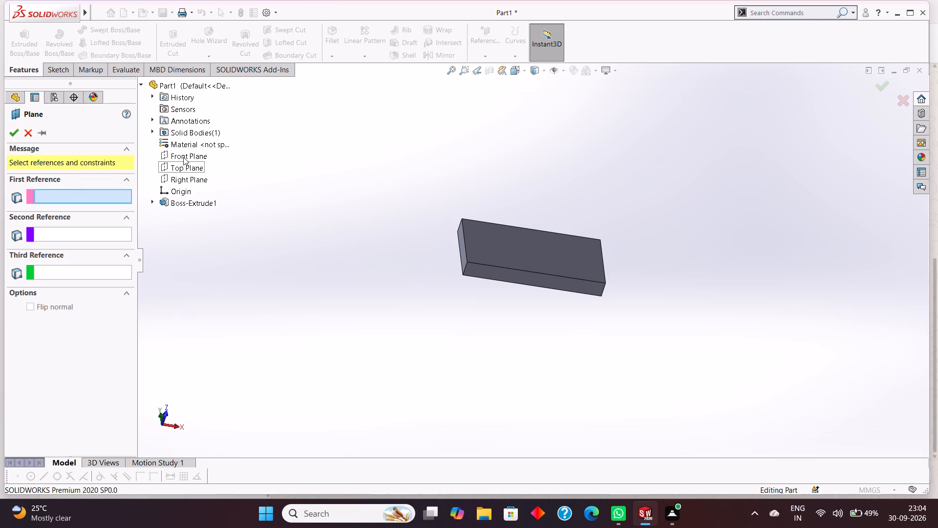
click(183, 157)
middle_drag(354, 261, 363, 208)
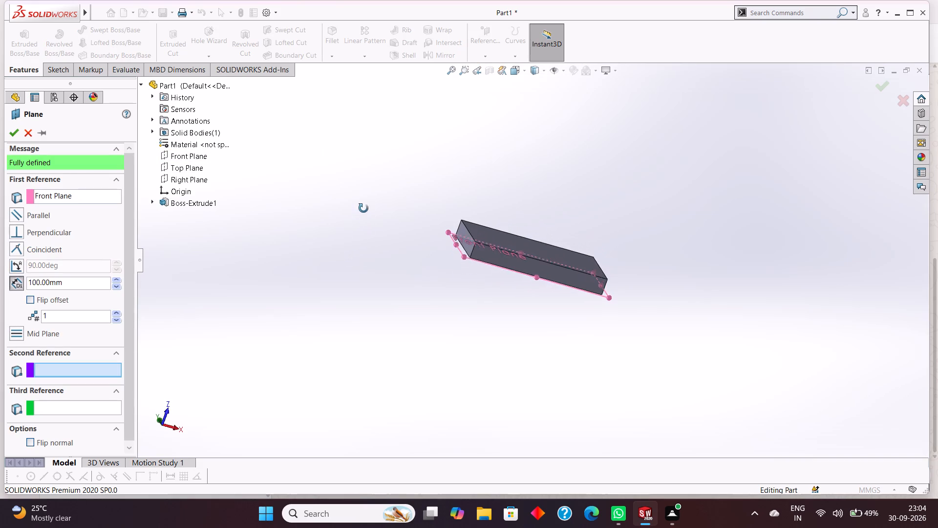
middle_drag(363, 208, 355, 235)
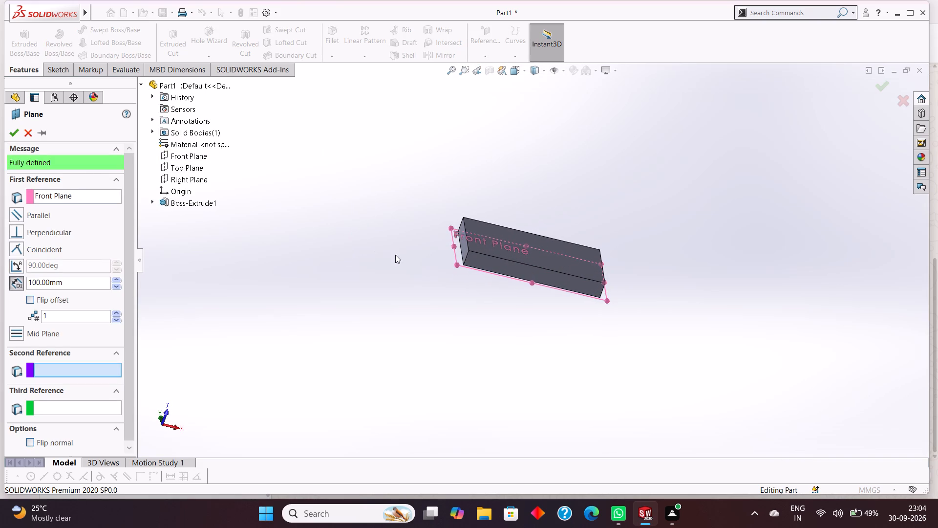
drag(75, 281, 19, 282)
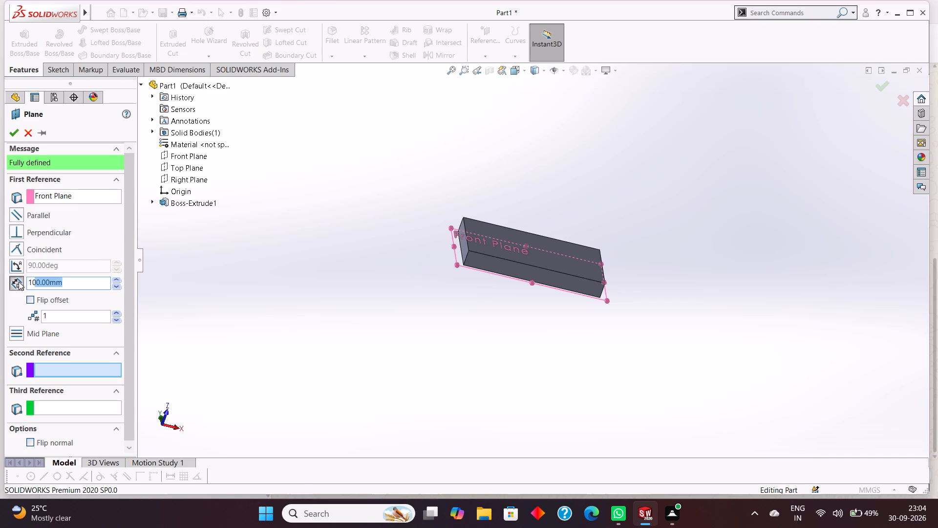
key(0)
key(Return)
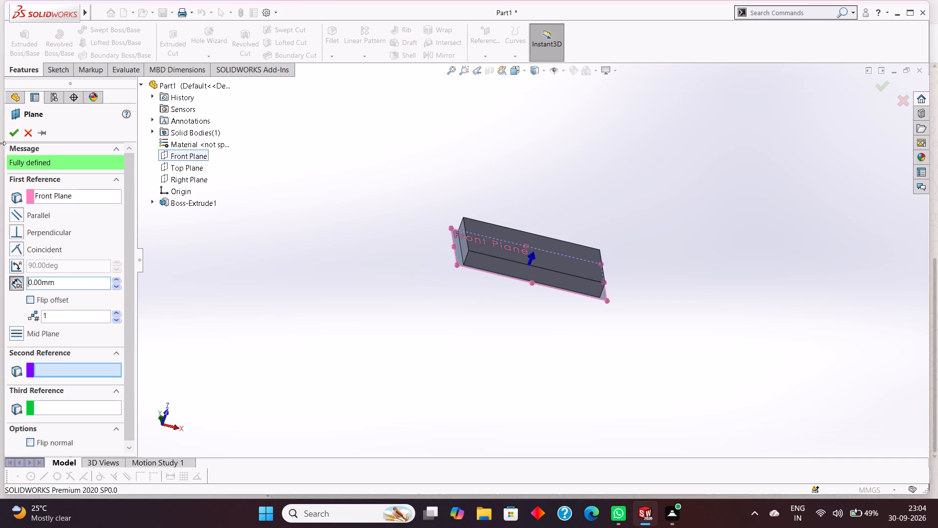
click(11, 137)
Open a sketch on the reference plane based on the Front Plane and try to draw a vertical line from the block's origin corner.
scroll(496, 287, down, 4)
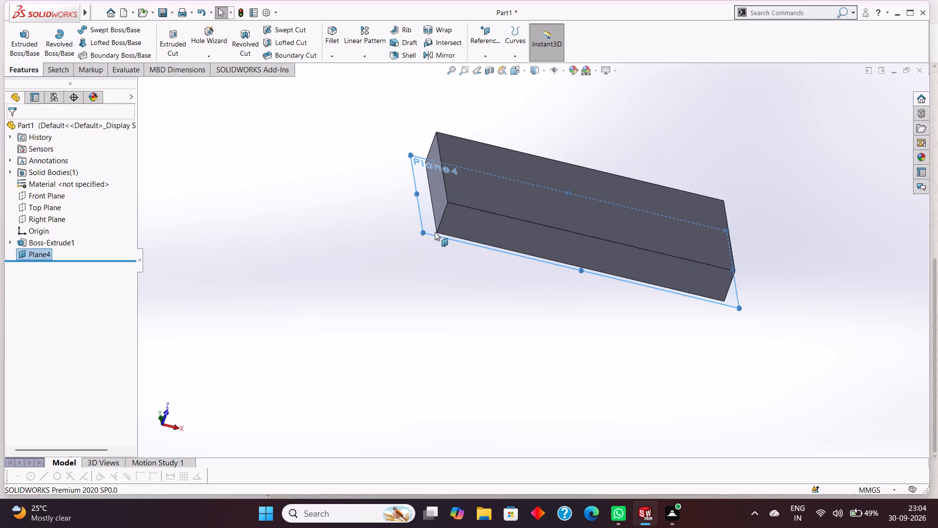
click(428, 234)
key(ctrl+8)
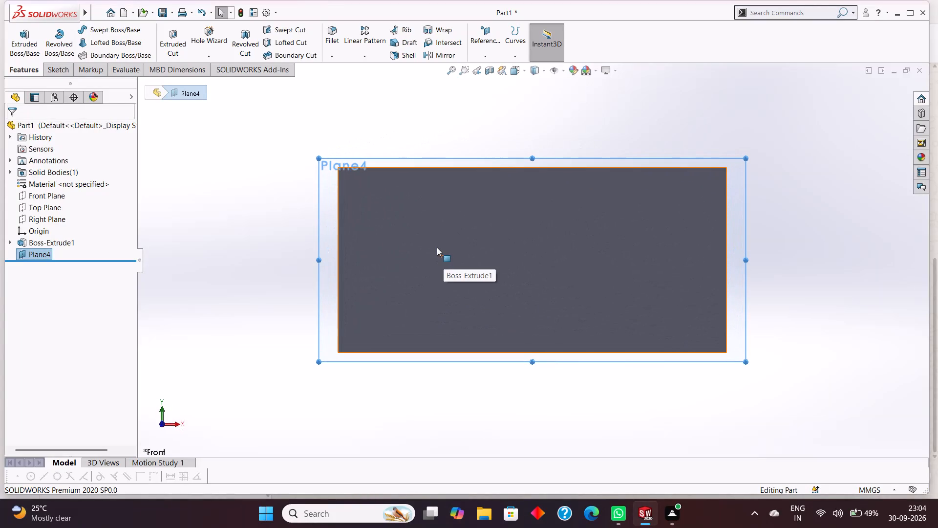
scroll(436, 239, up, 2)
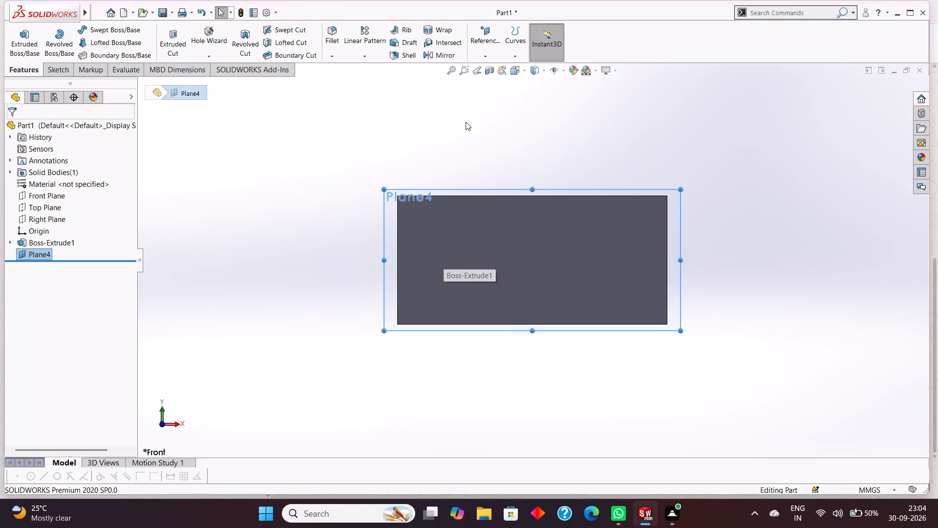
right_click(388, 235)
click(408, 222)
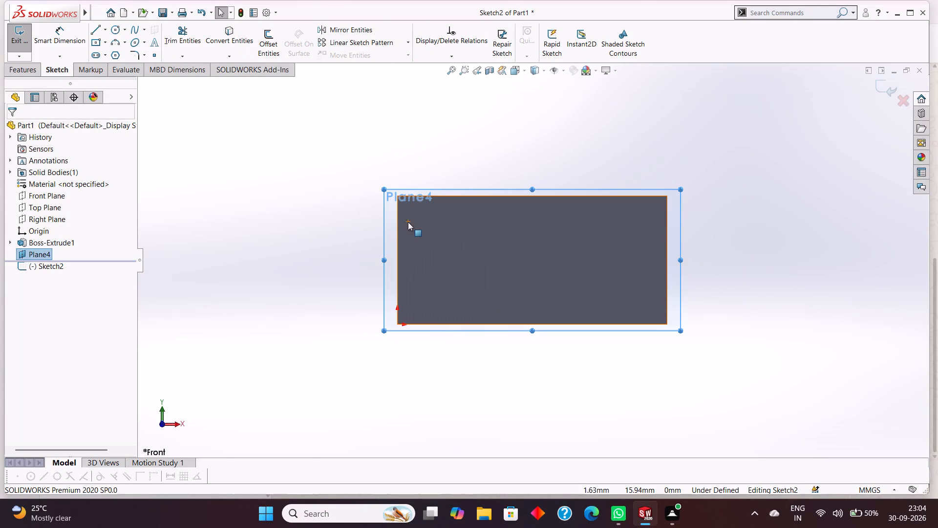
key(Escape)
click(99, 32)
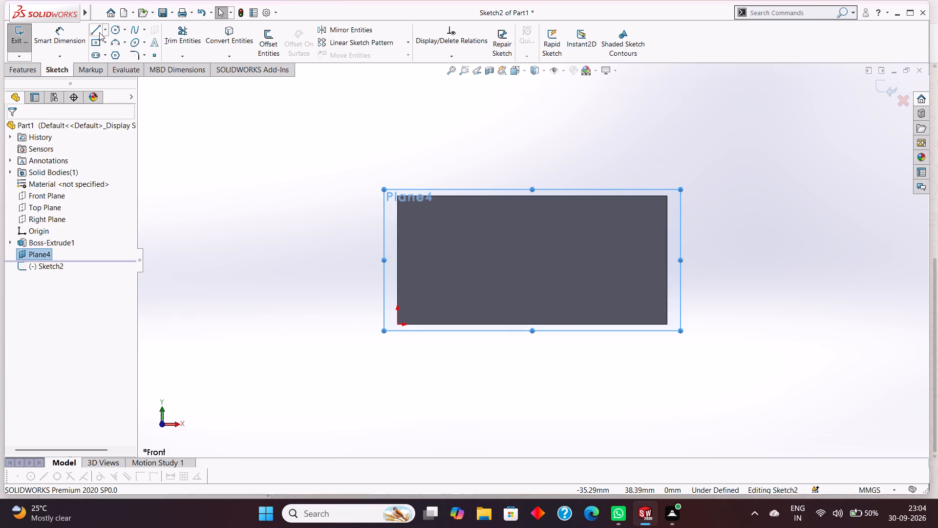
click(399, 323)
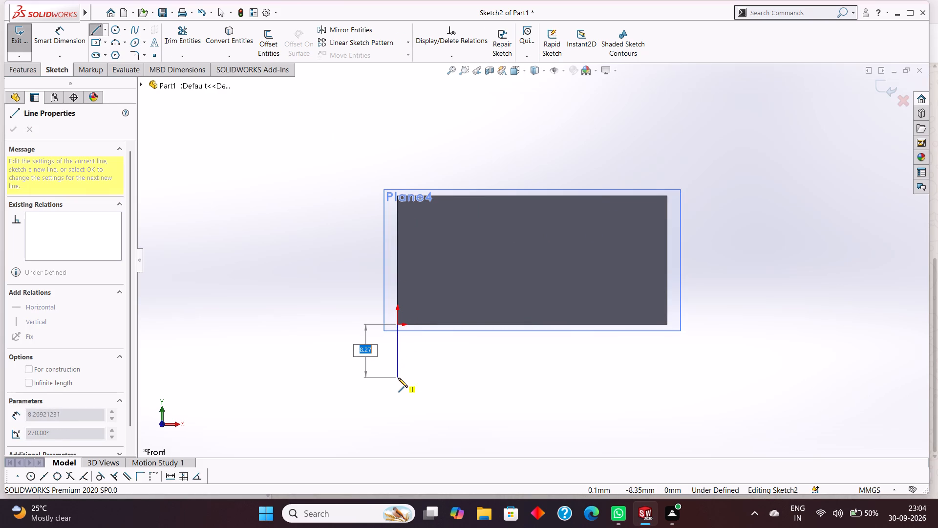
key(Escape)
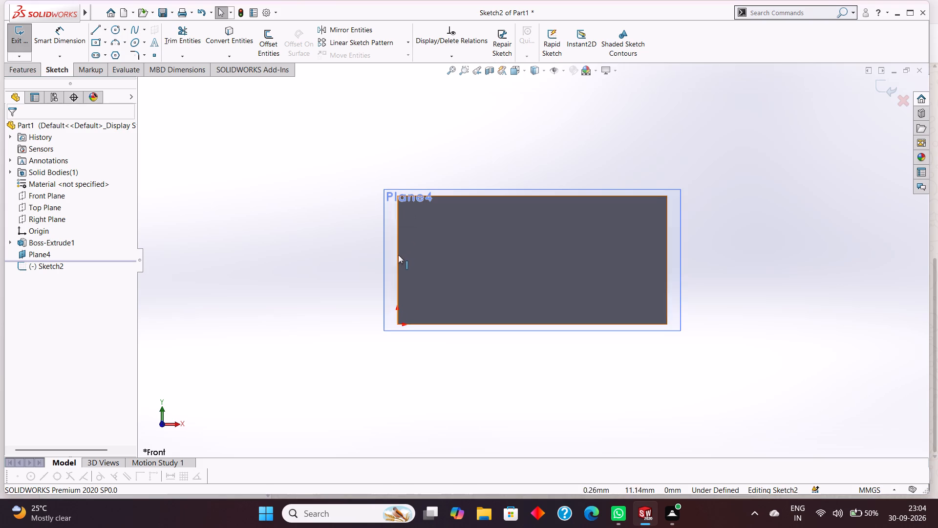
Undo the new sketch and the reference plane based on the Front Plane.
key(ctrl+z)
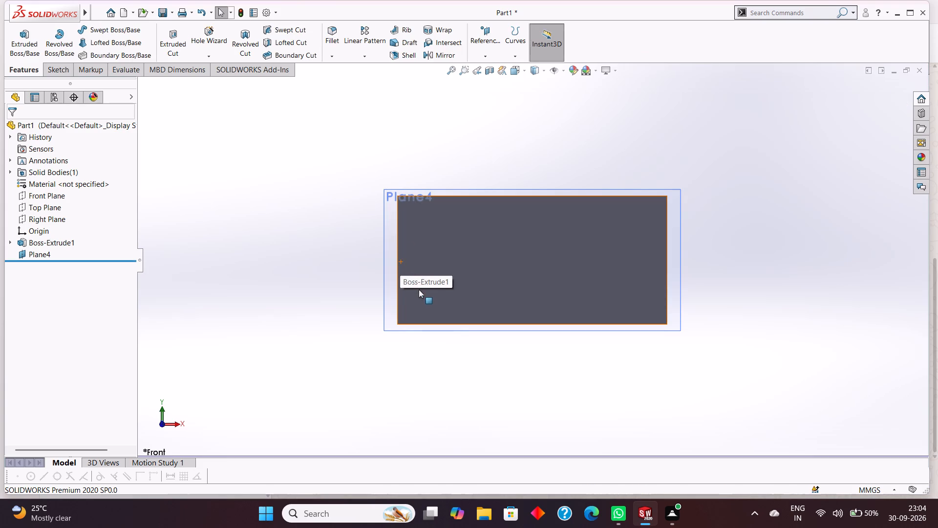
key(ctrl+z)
Create a reference plane offset 7 mm from the Right Plane, cutting through the block near its short end.
middle_drag(476, 300, 471, 320)
click(480, 53)
click(488, 66)
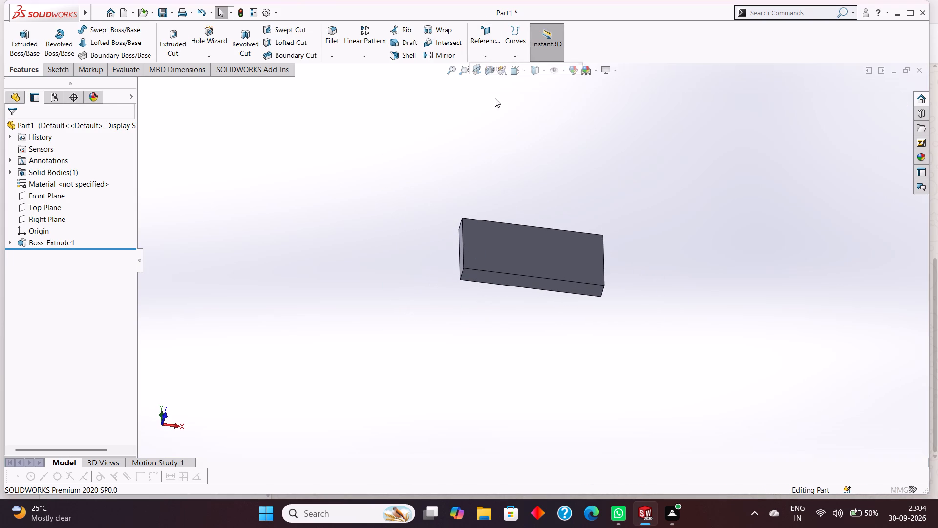
click(142, 83)
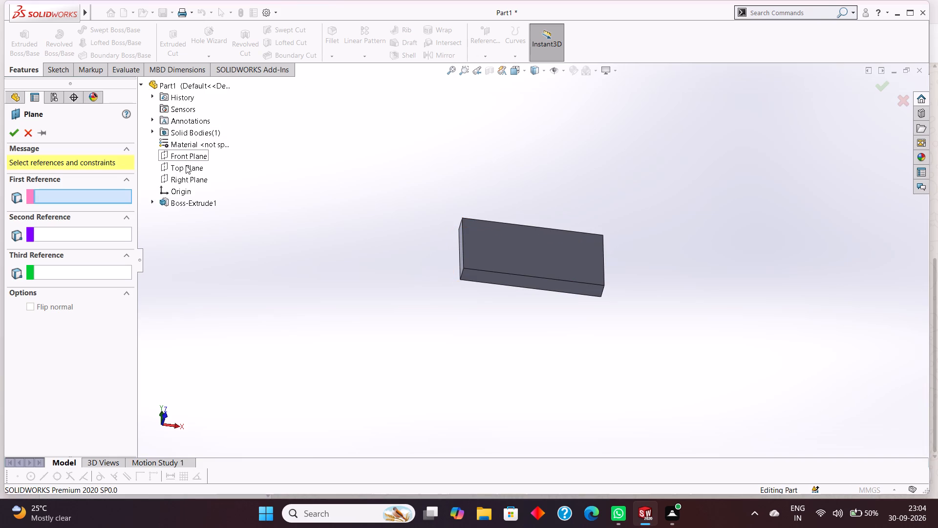
click(187, 177)
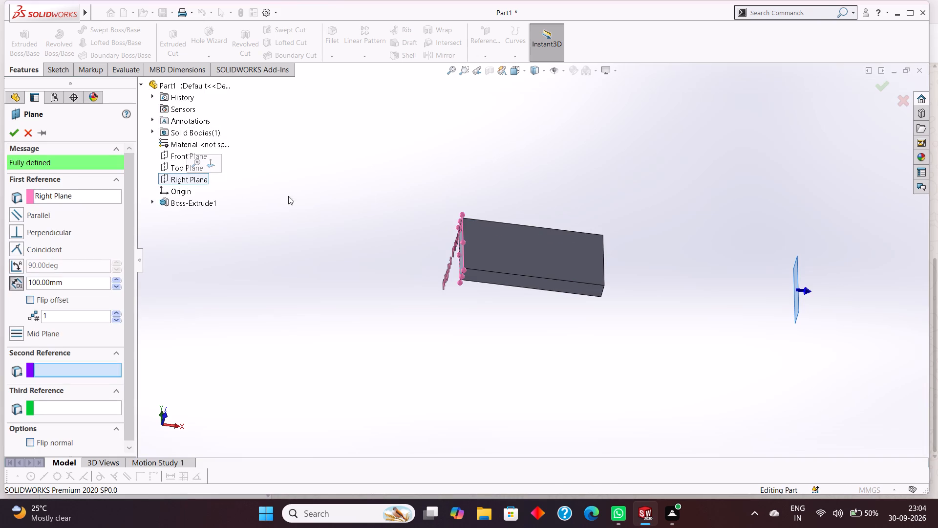
drag(68, 278, 15, 280)
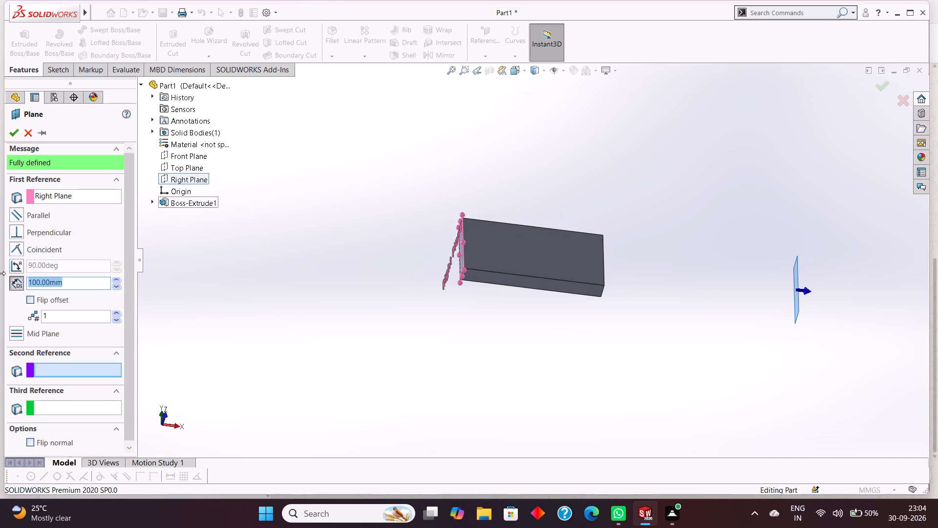
key(5)
key(Return)
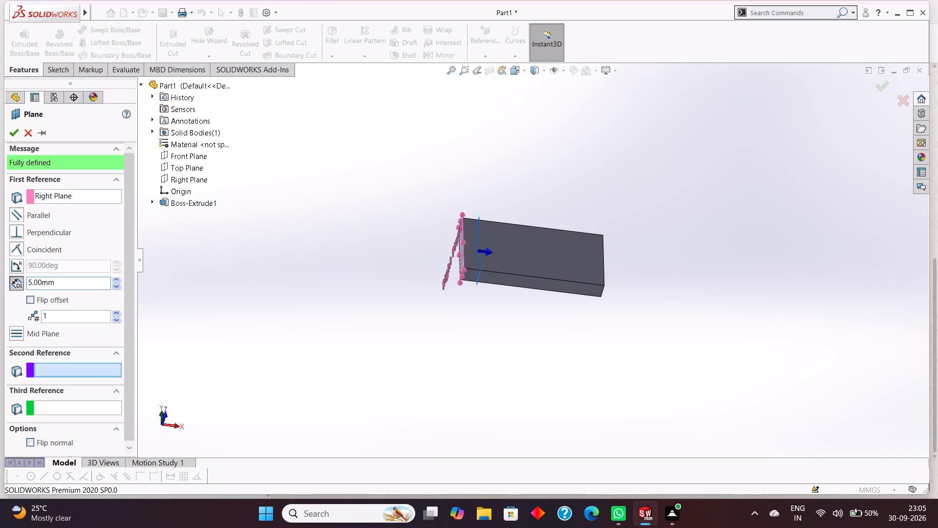
drag(77, 282, 25, 282)
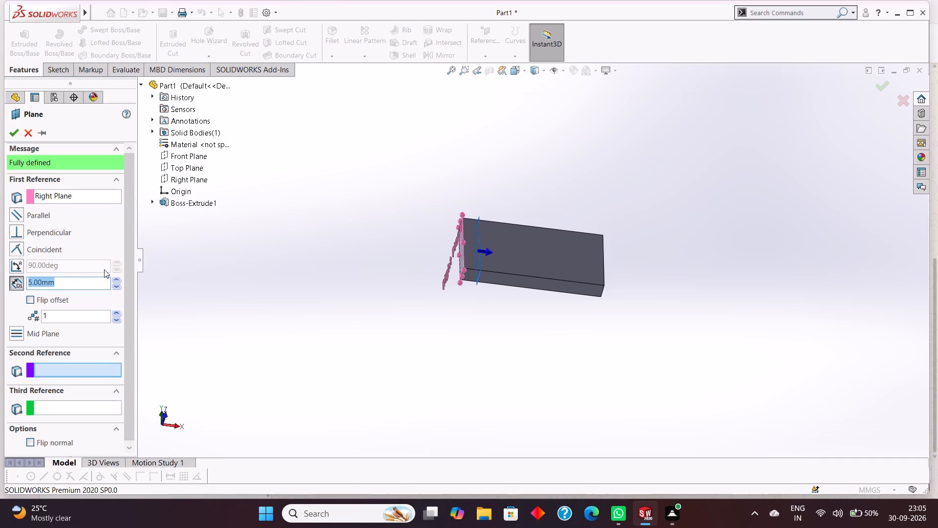
key(BackSpace)
key(7)
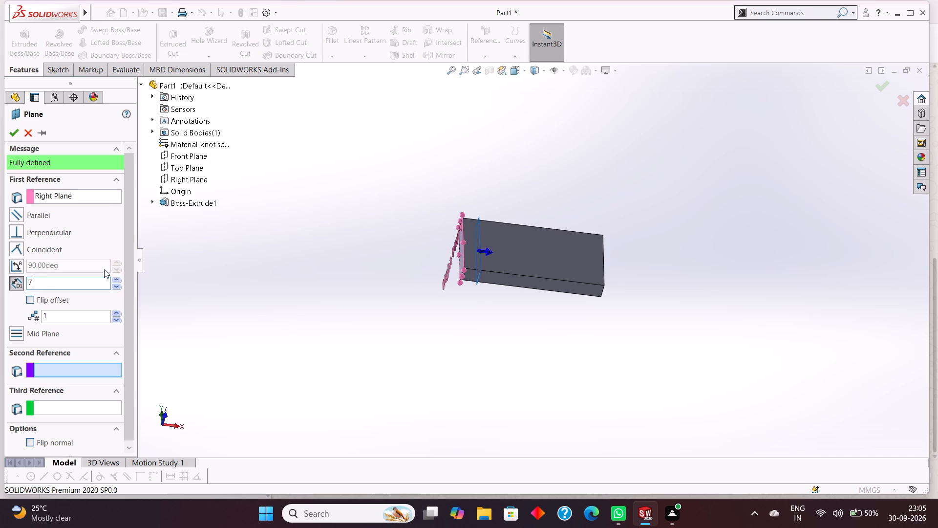
key(Return)
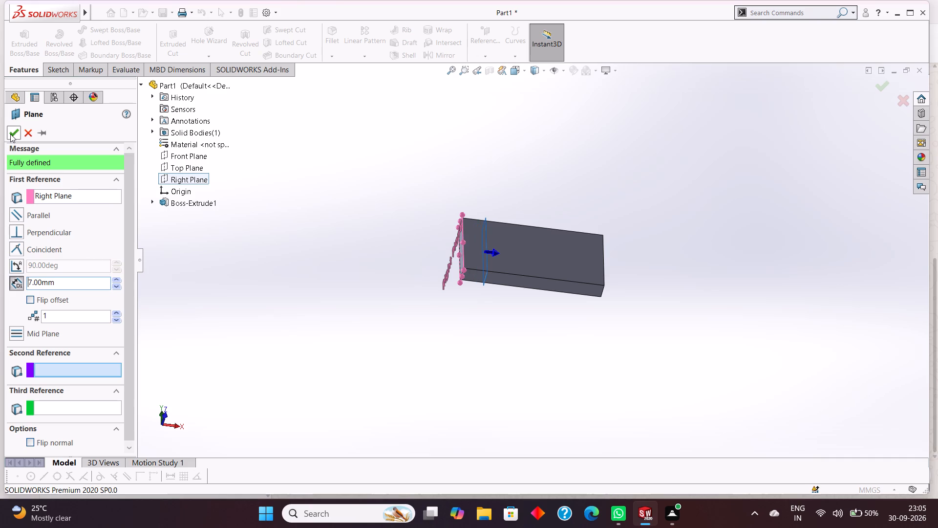
click(10, 134)
Examine how the offset reference plane sits within the block, at an angle and face-on from both sides.
scroll(452, 286, down, 7)
middle_drag(522, 352, 551, 361)
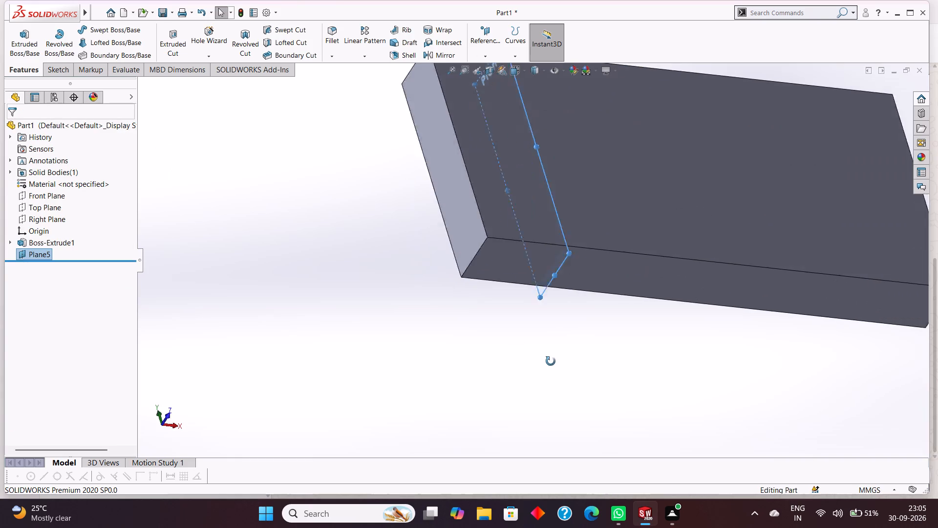
middle_drag(551, 361, 574, 372)
scroll(637, 335, down, 2)
scroll(640, 323, up, 2)
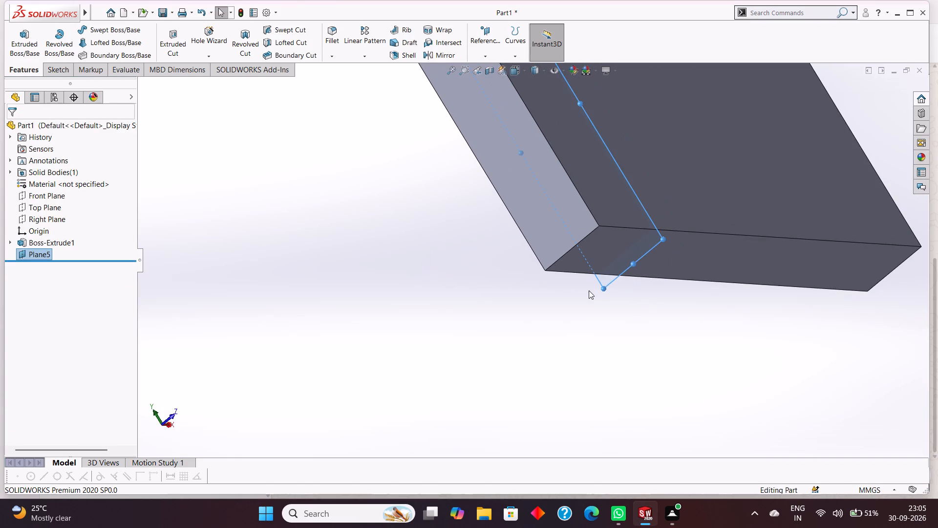
click(596, 282)
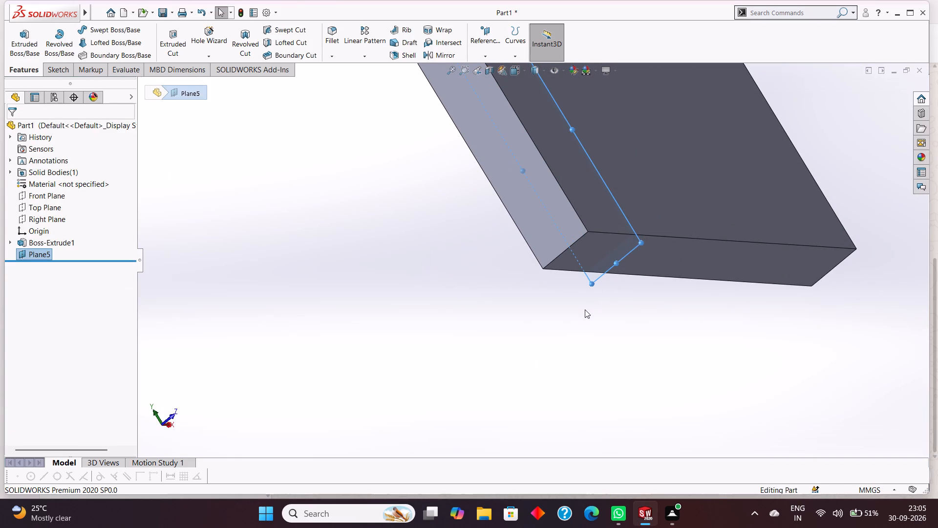
key(ctrl+8)
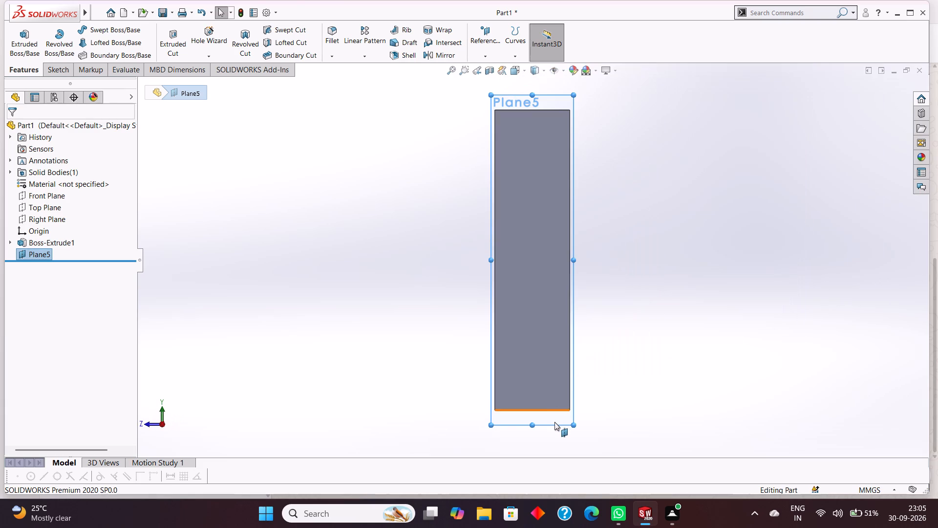
click(554, 422)
key(ctrl+8)
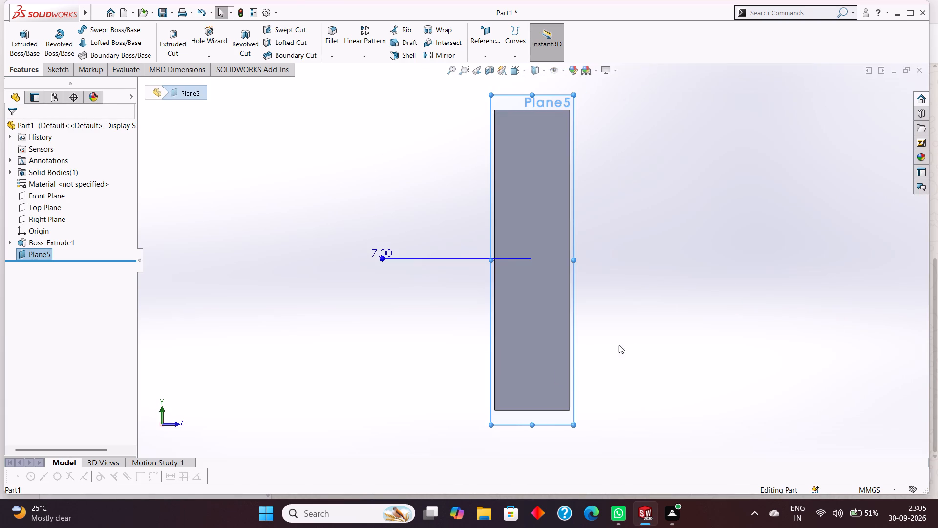
scroll(685, 317, up, 1)
middle_drag(685, 317, 650, 315)
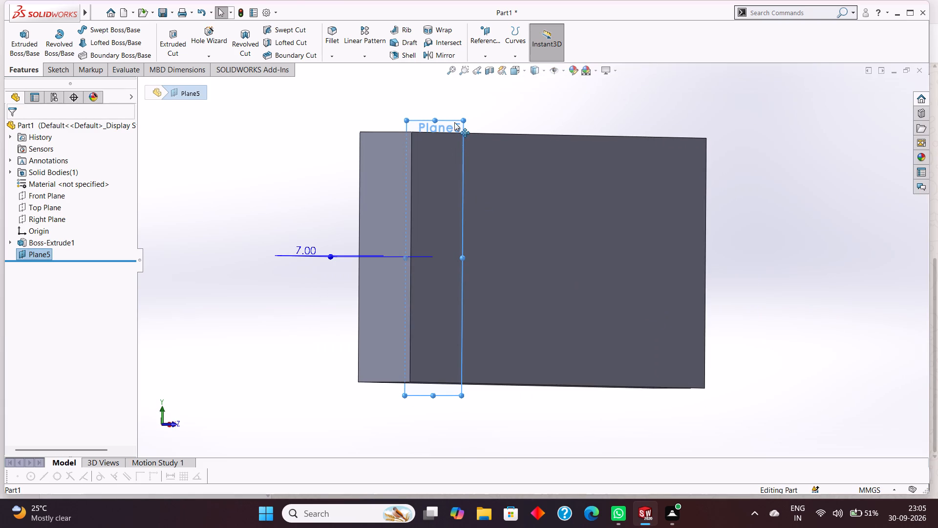
click(450, 396)
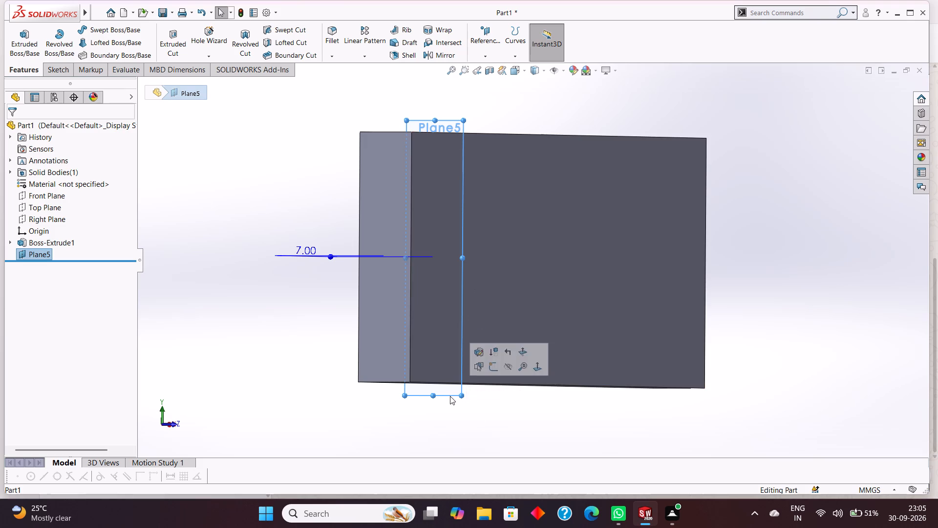
key(ctrl+8)
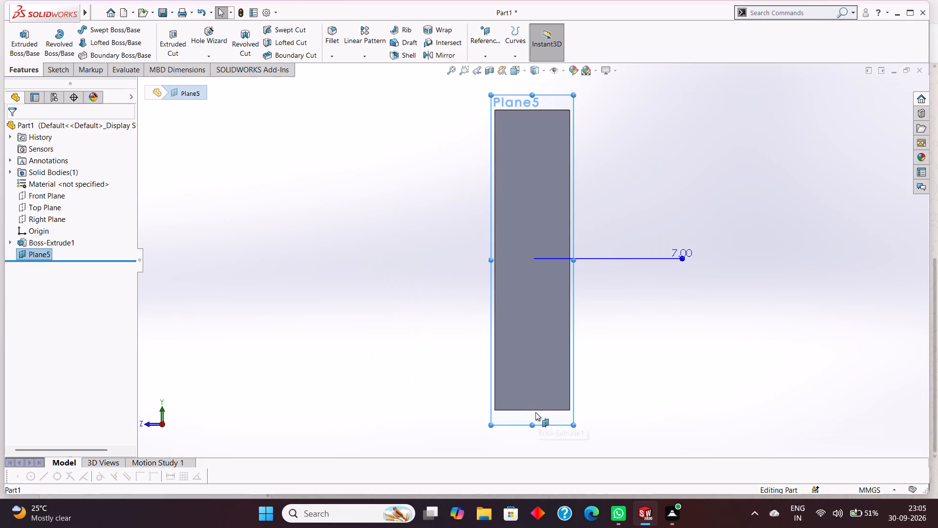
Examine the 7 mm offset plane against the block, face-on from both sides and at an angle, to choose the sketching orientation.
click(544, 422)
key(ctrl+8)
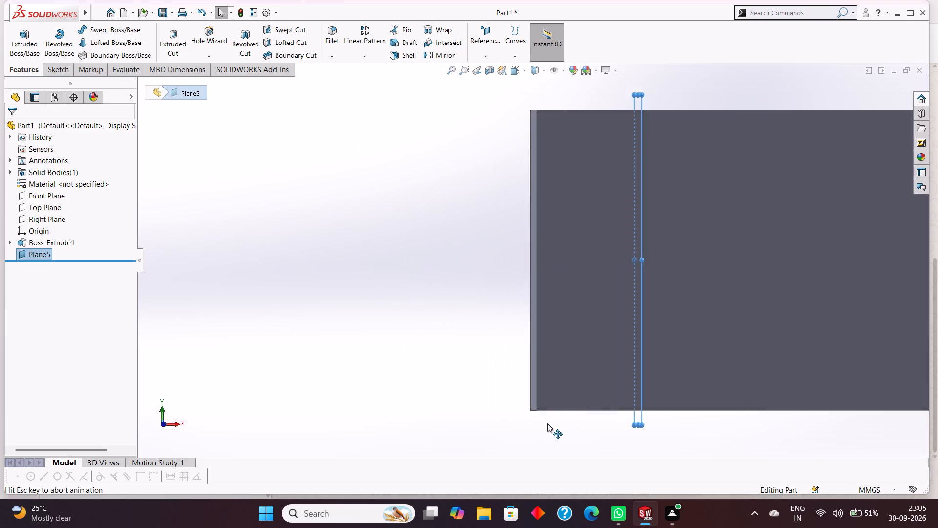
middle_drag(662, 378, 646, 385)
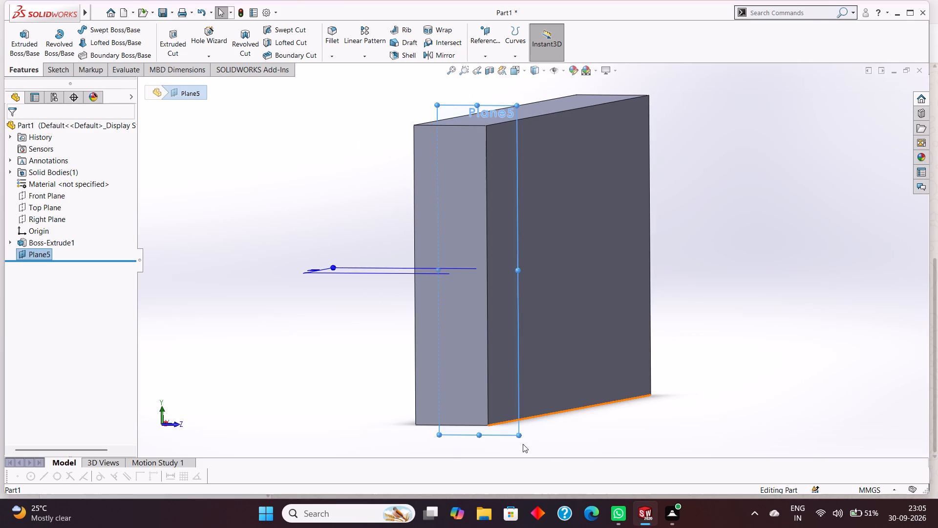
click(515, 433)
key(ctrl+8)
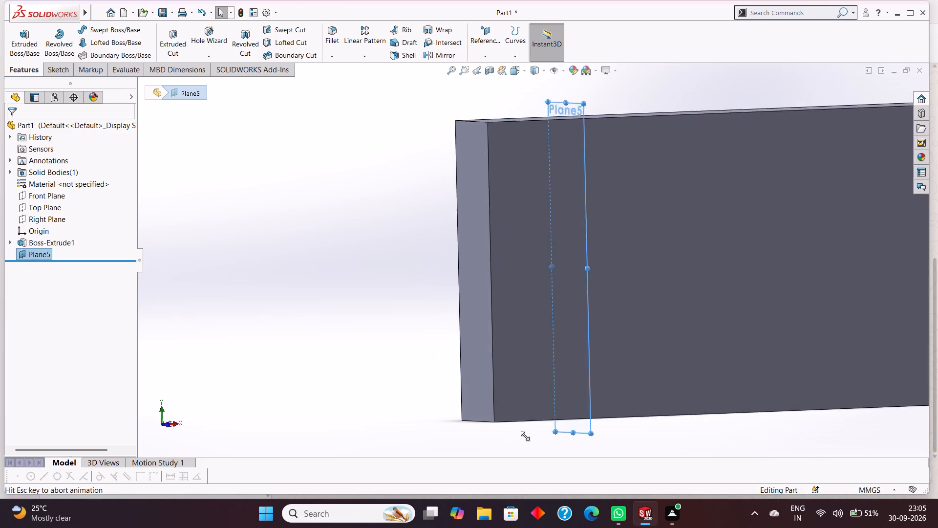
click(549, 424)
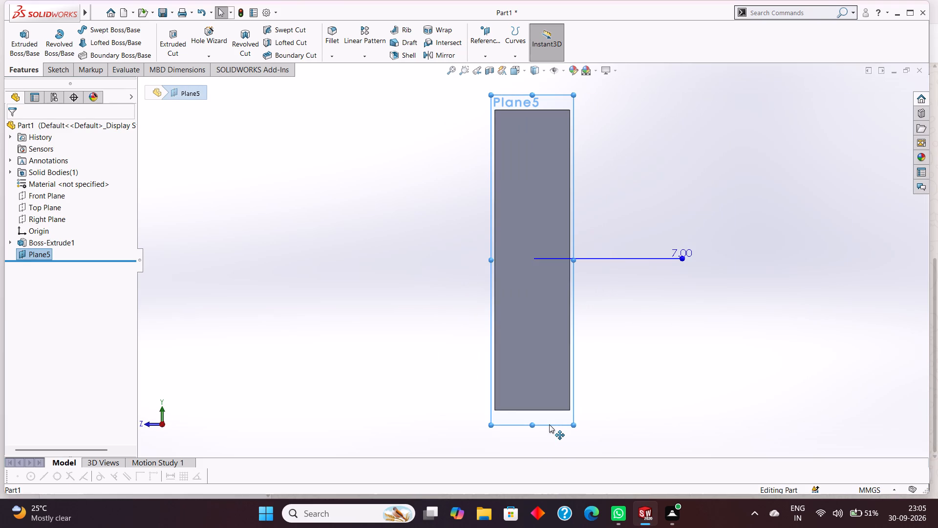
key(ctrl+8)
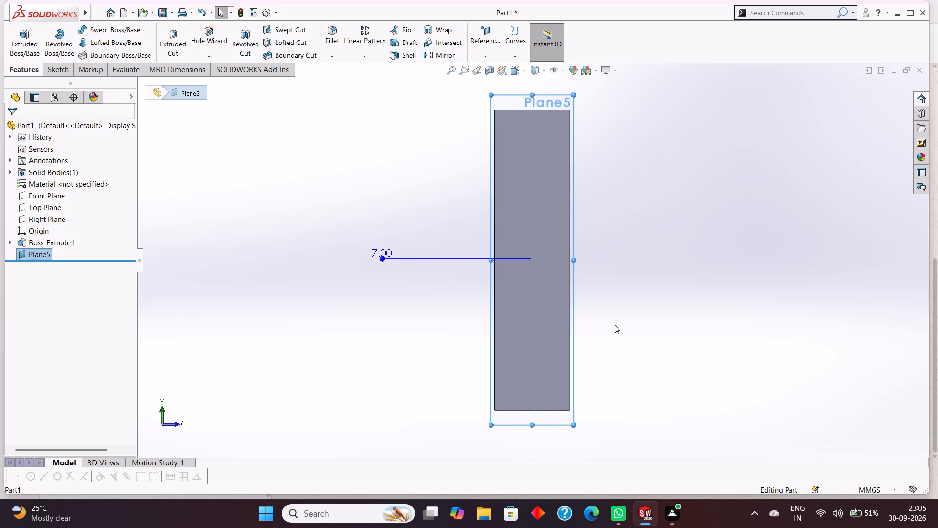
middle_drag(615, 325, 658, 309)
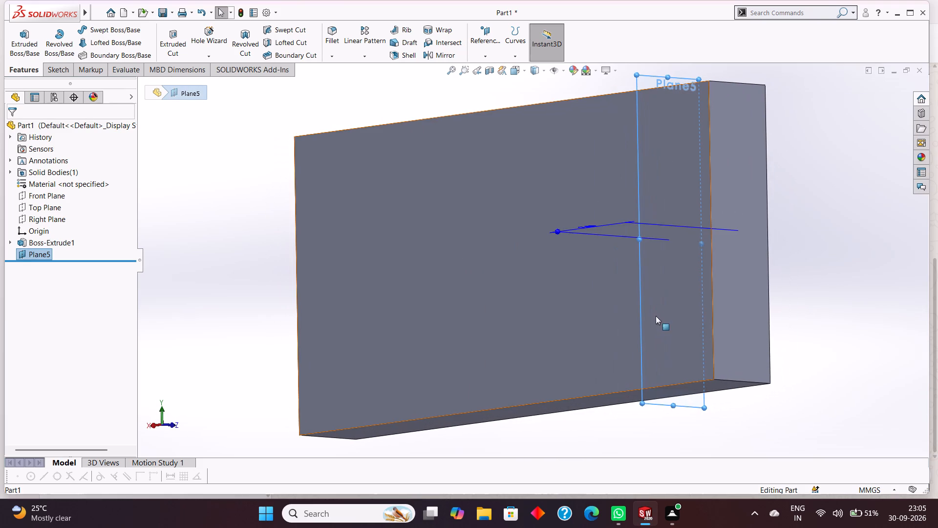
click(687, 404)
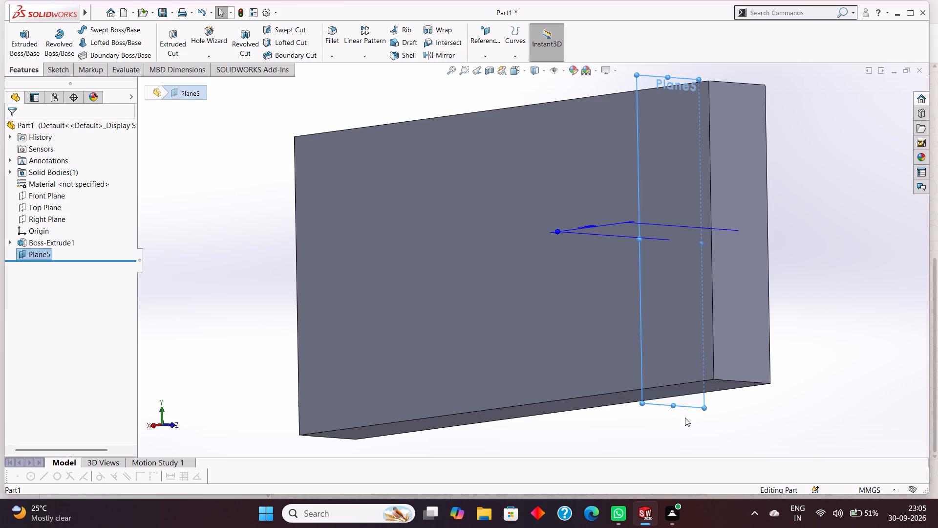
key(ctrl+8)
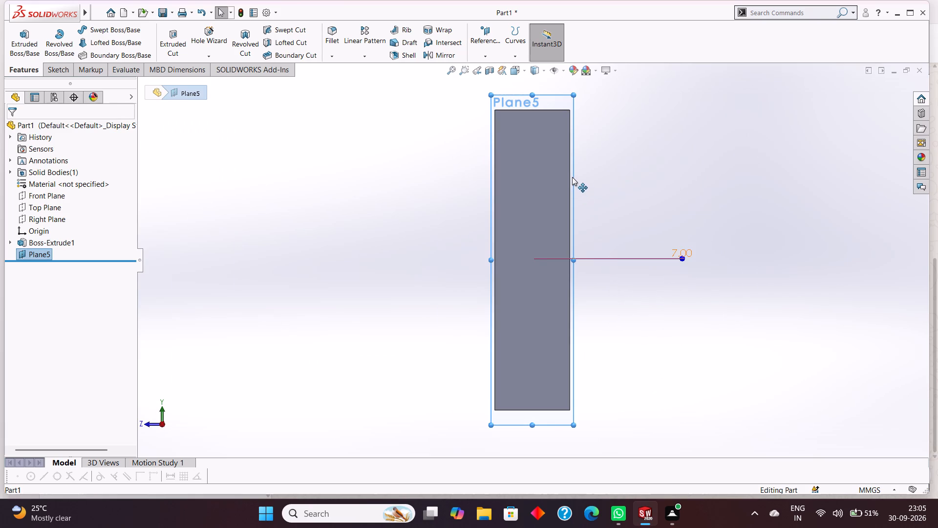
Open a sketch on the offset plane and draw a 5 mm radius circle centred about 3.5 mm above the midpoint of the block's top edge.
scroll(572, 177, up, 1)
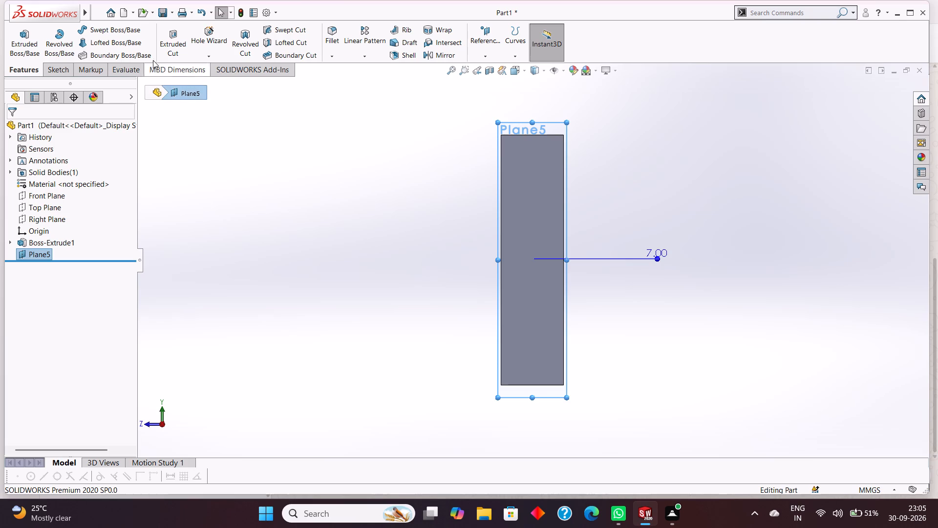
right_click(548, 125)
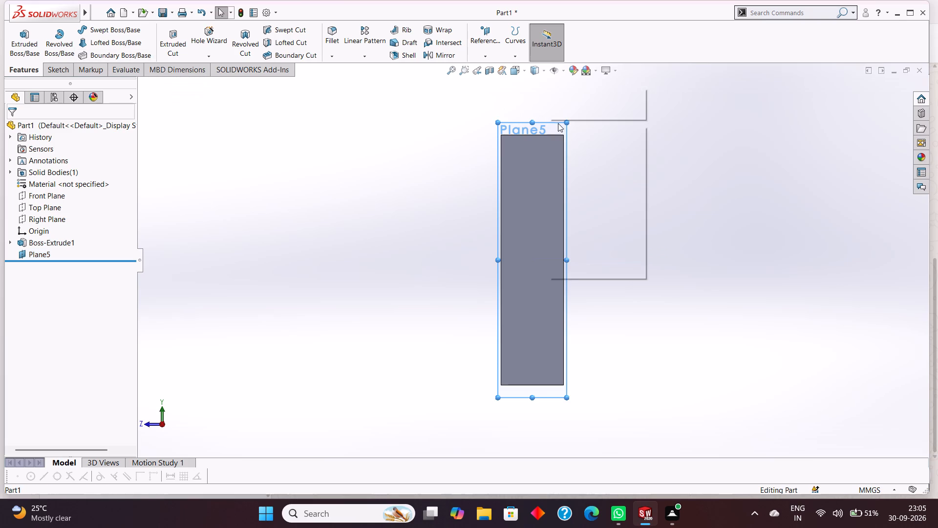
click(568, 112)
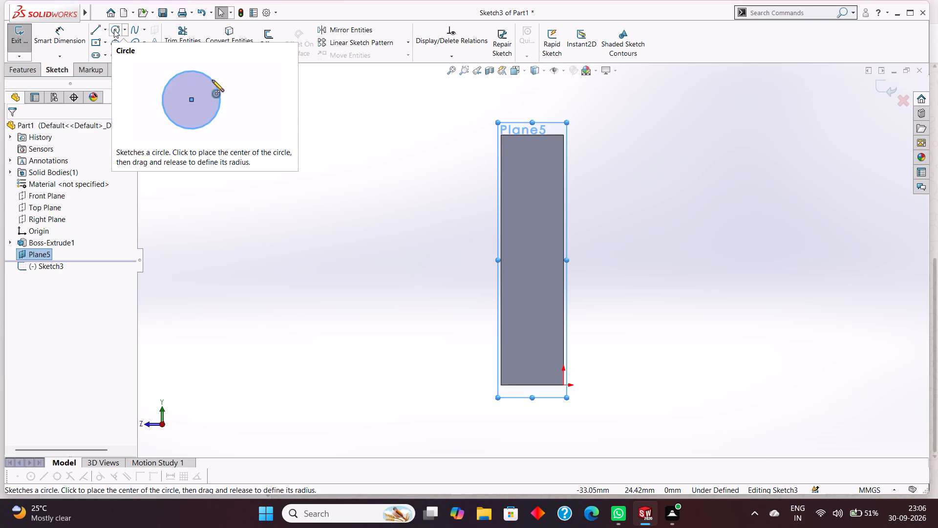
click(114, 29)
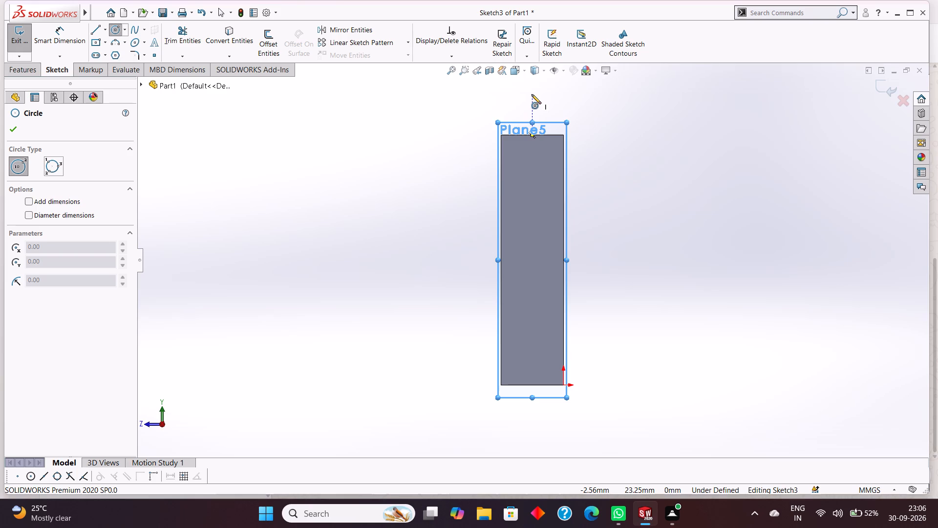
drag(531, 91, 531, 92)
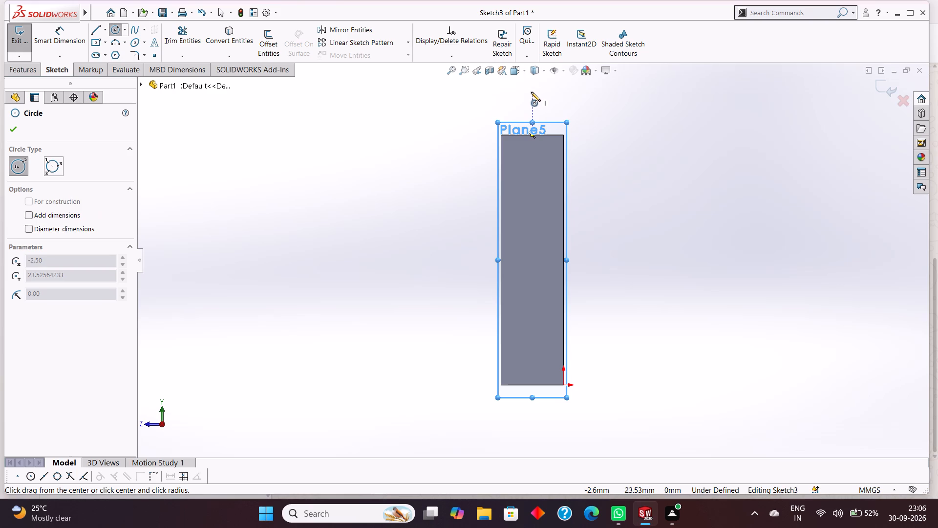
drag(531, 92, 554, 106)
key(5)
key(Return)
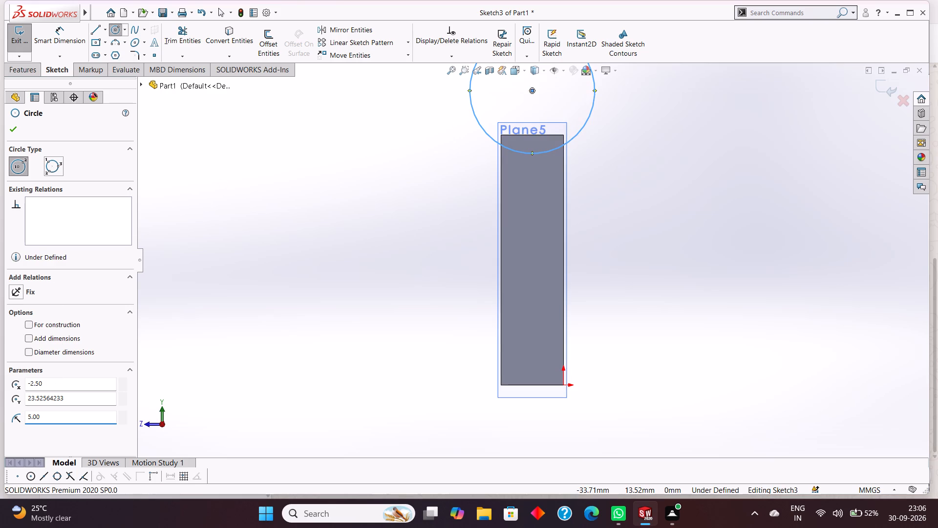
click(14, 131)
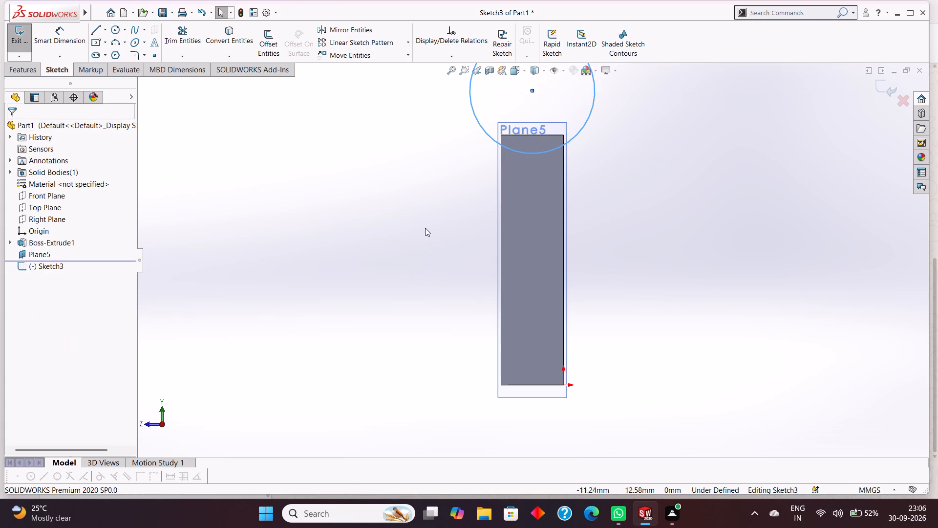
Add a 10 mm diameter dimension to the circle, placed above it.
middle_drag(425, 228, 451, 227)
scroll(451, 227, up, 4)
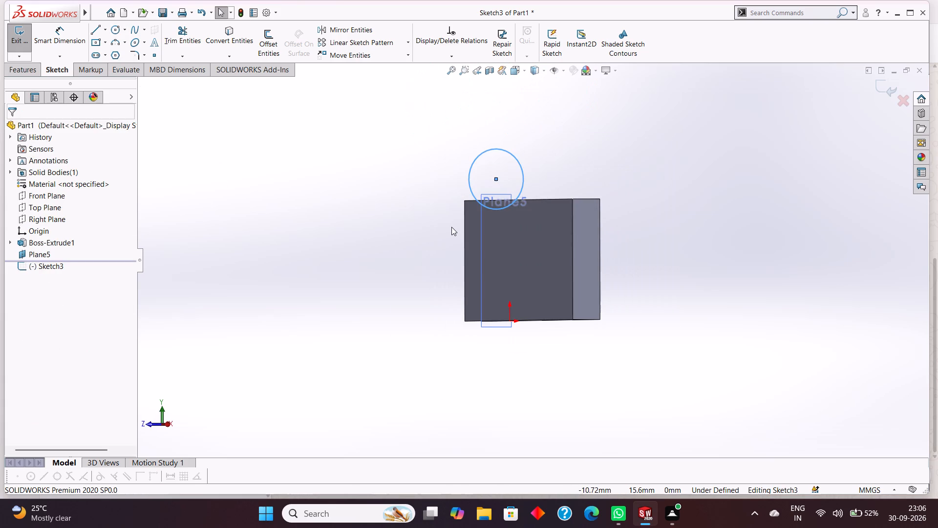
scroll(451, 227, up, 1)
click(65, 30)
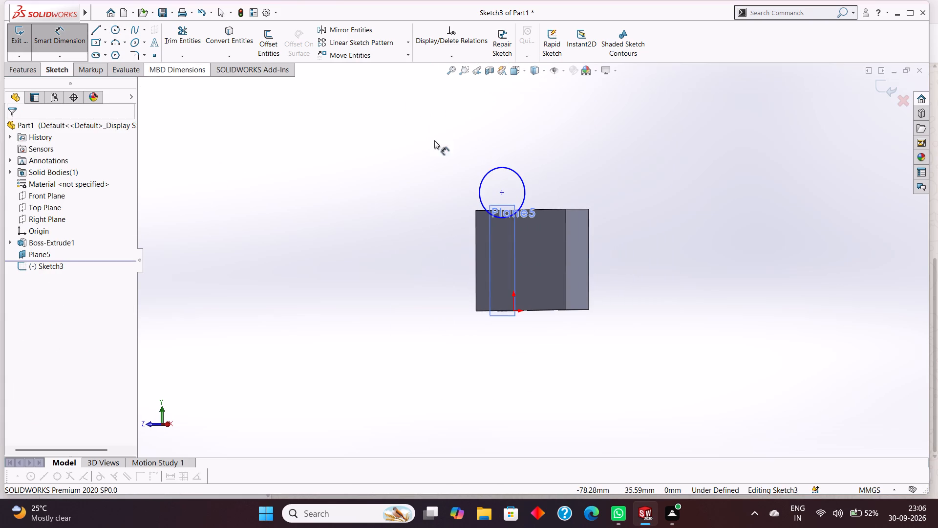
drag(490, 168, 490, 163)
click(500, 168)
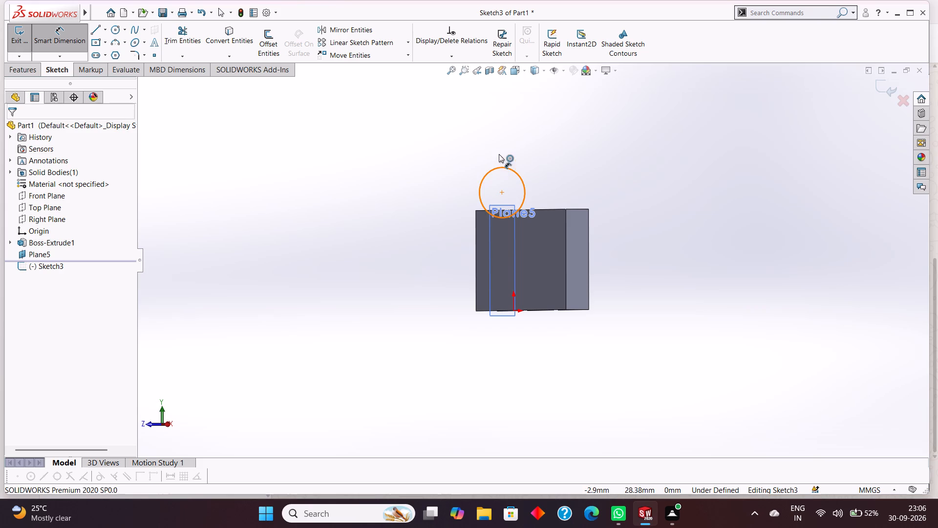
click(499, 140)
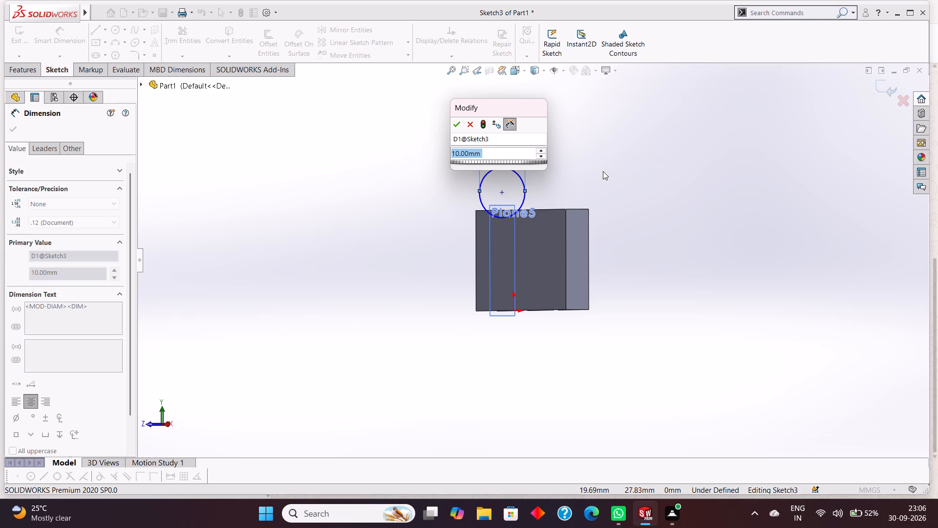
middle_drag(603, 171, 610, 186)
click(457, 125)
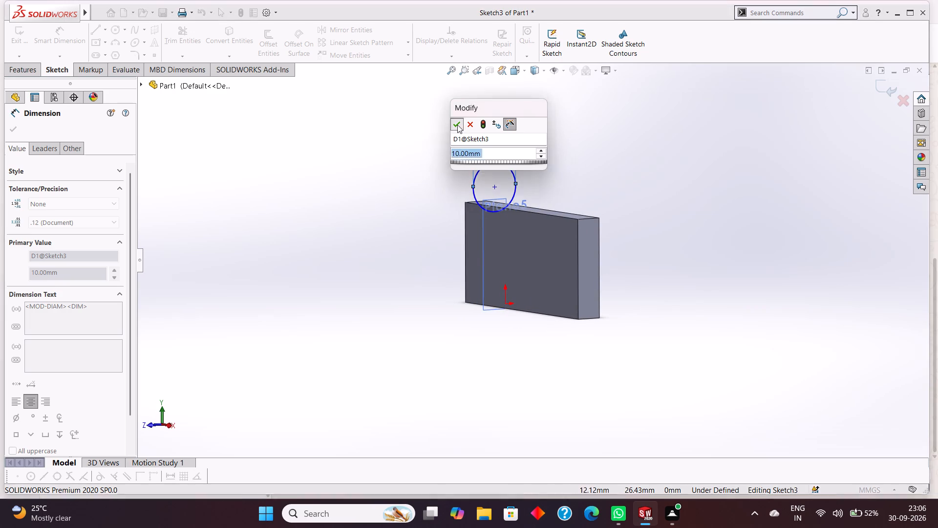
click(17, 130)
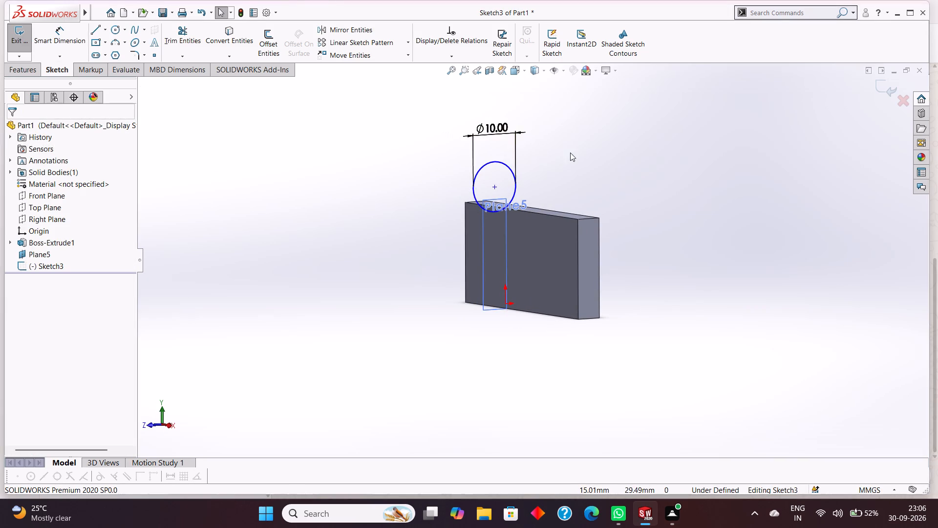
Viewing the offset plane face-on, dimension the circle's centre 10 mm above the block's top edge.
middle_drag(572, 154, 572, 149)
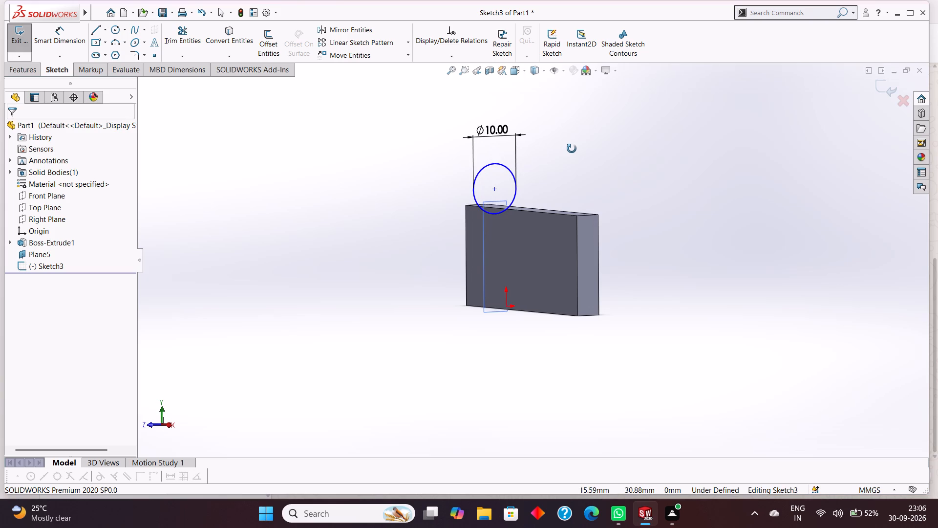
middle_drag(572, 149, 576, 149)
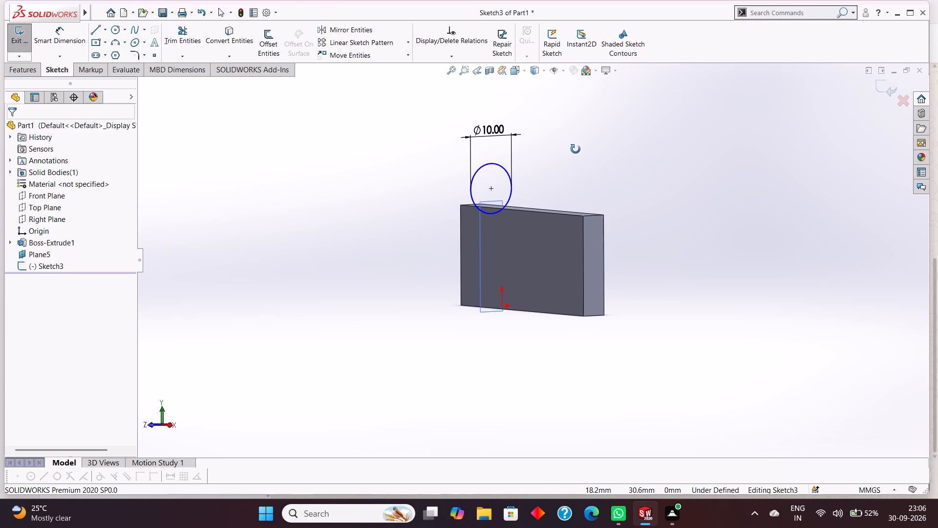
middle_drag(576, 149, 581, 154)
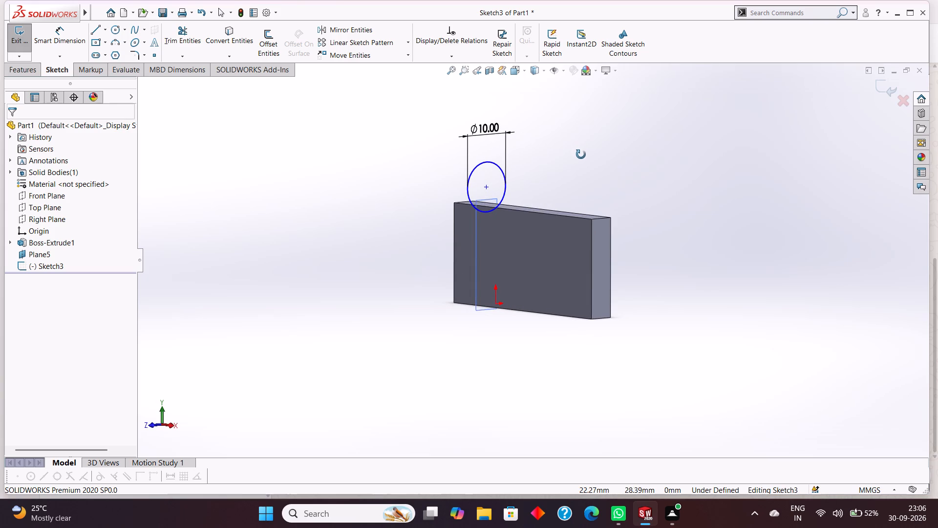
middle_drag(581, 154, 581, 155)
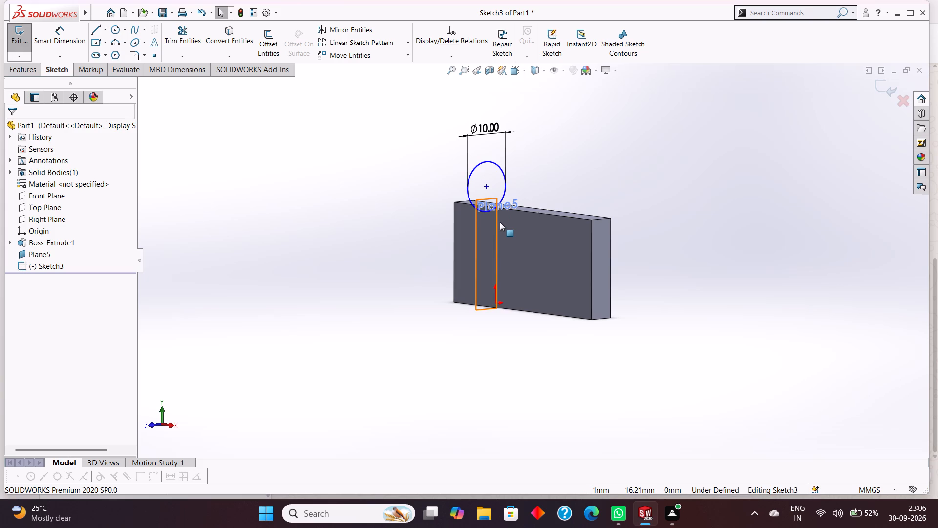
click(489, 199)
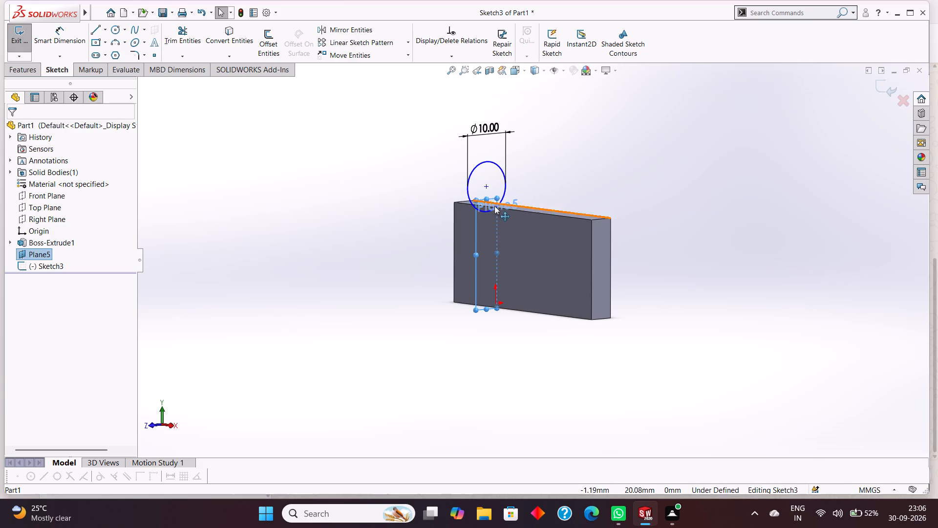
key(ctrl+8)
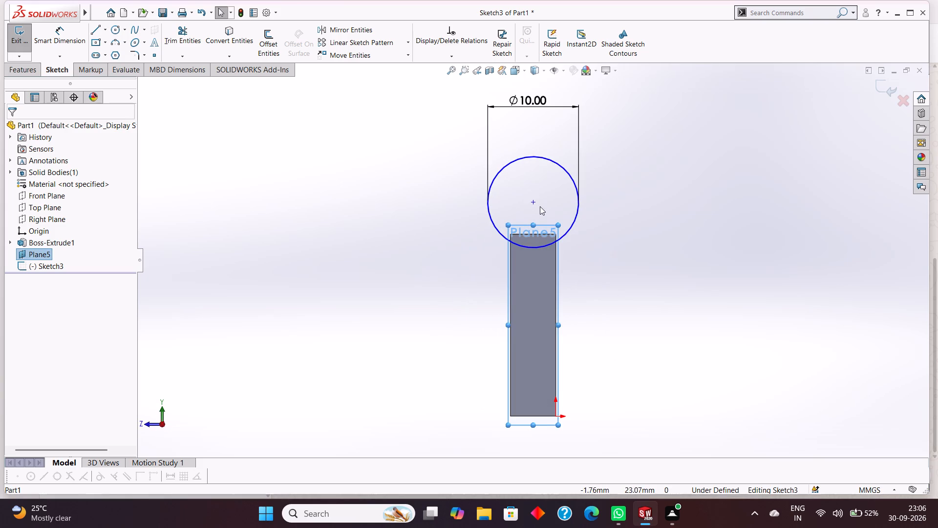
click(66, 34)
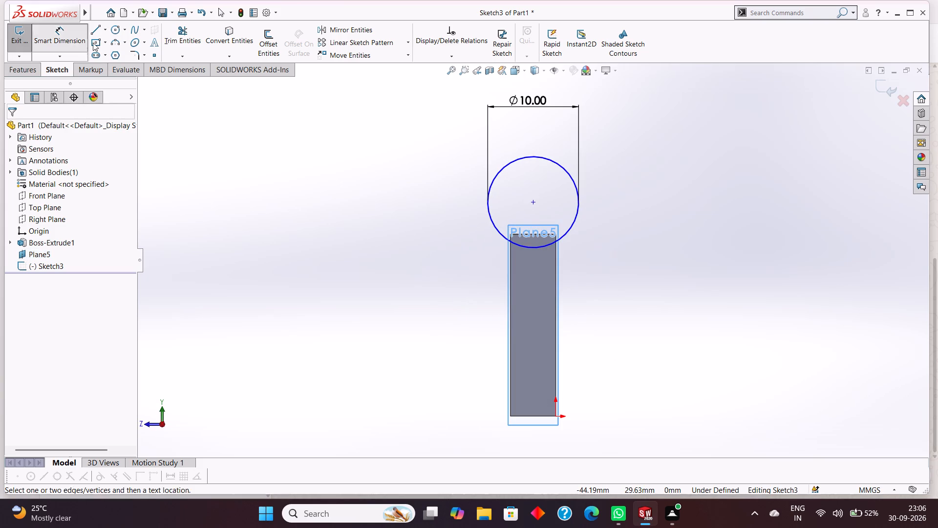
click(533, 234)
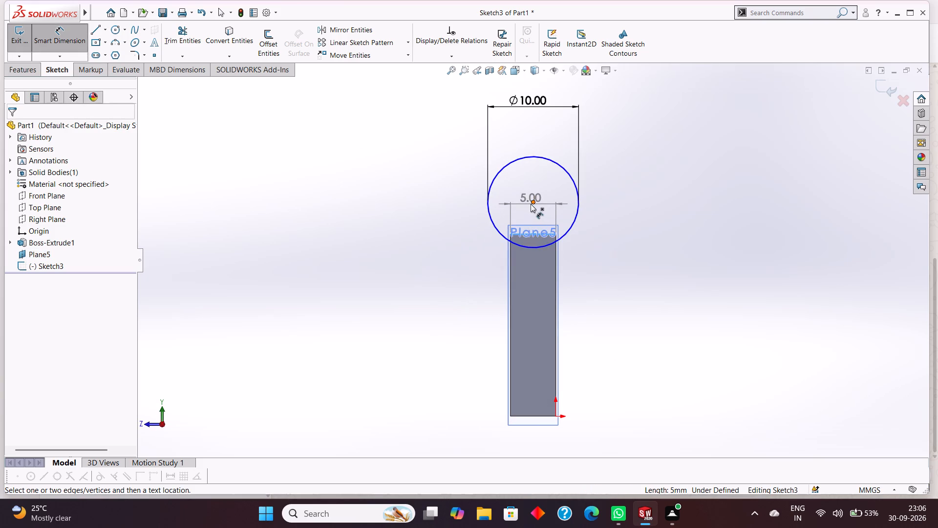
click(531, 201)
click(650, 201)
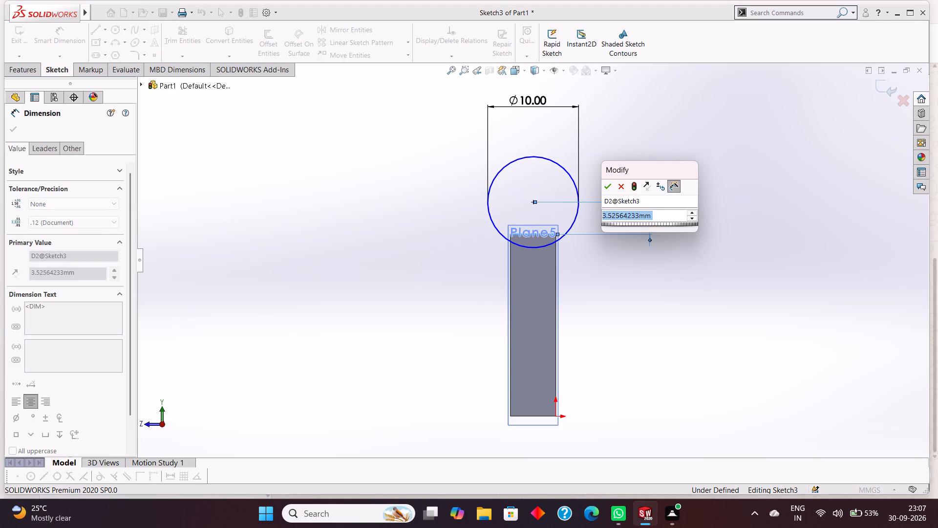
text(10)
key(Return)
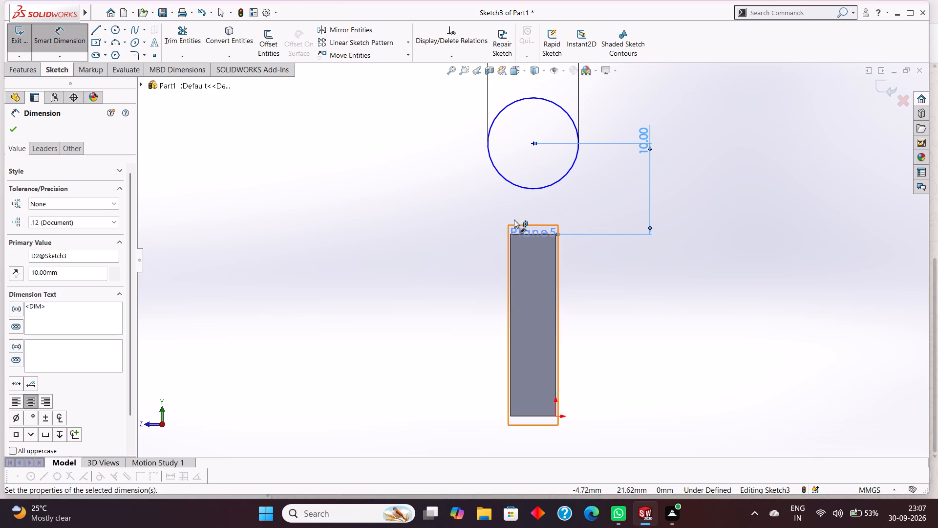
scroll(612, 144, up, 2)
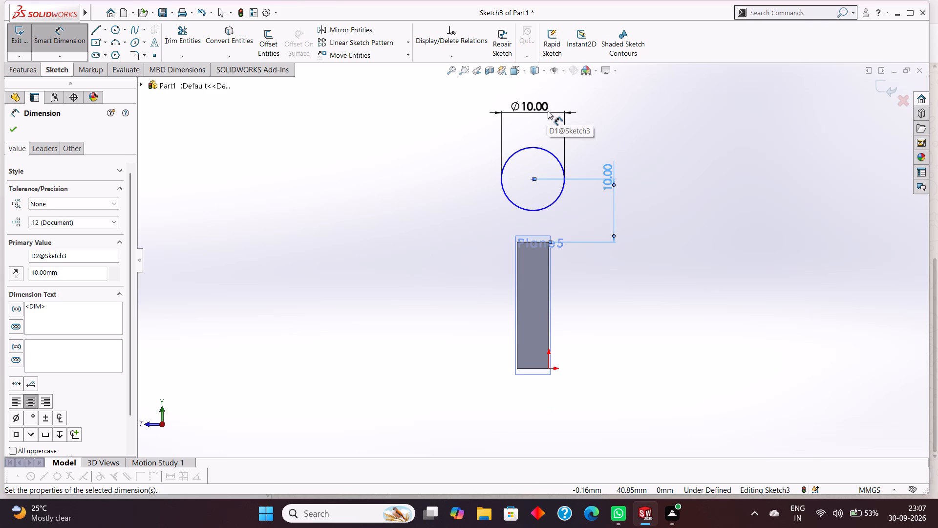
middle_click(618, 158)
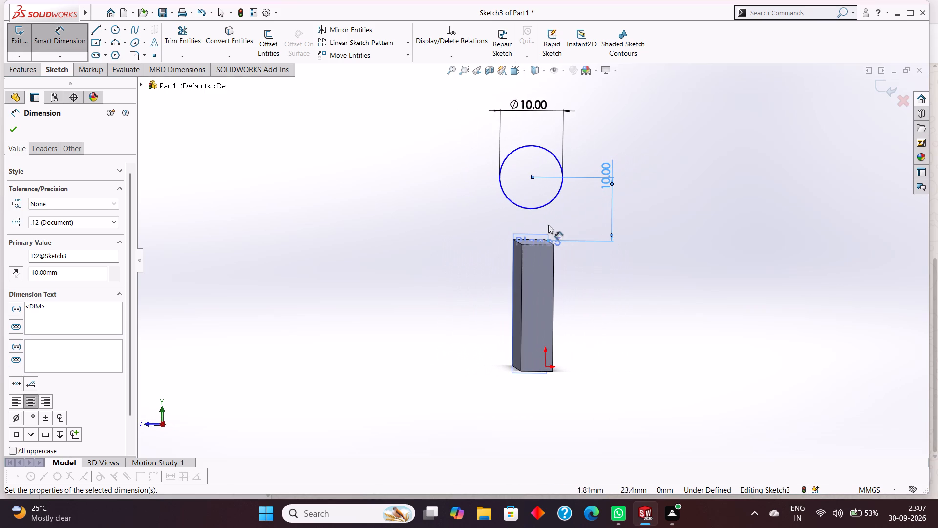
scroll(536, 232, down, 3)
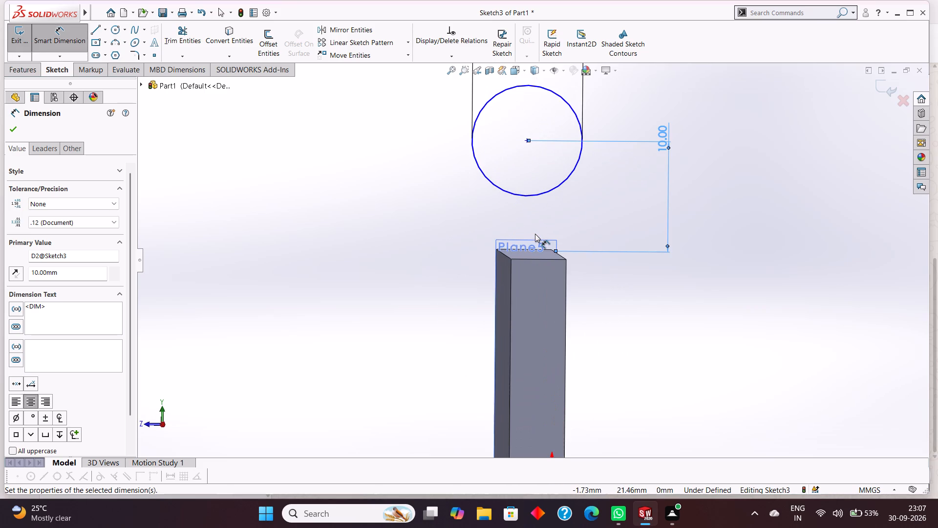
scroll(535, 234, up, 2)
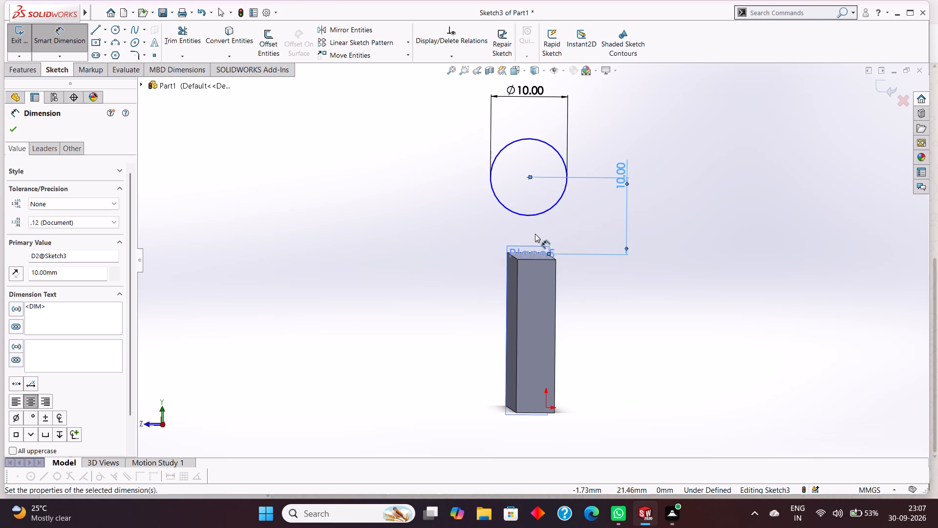
Undo the circle's dimensions, the circle, its sketch and the 7 mm offset plane, going back to the plain block.
scroll(535, 234, up, 1)
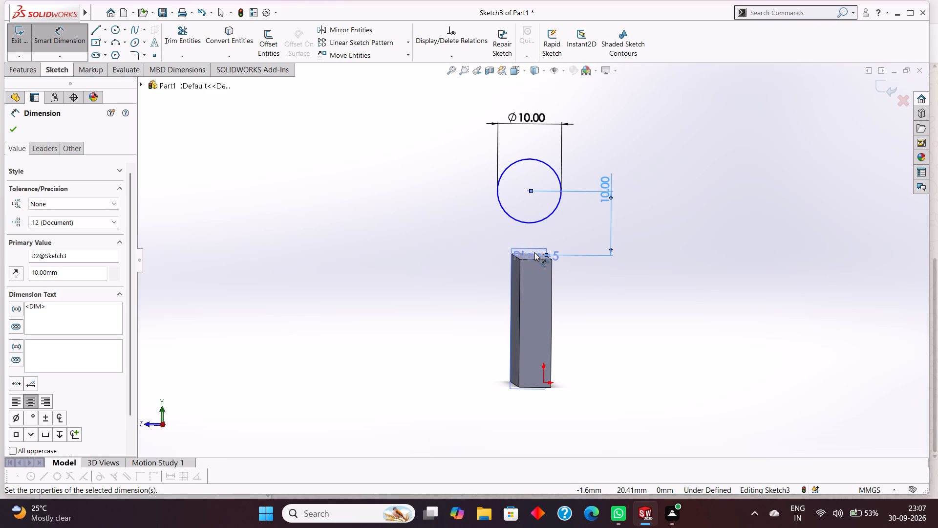
key(Escape)
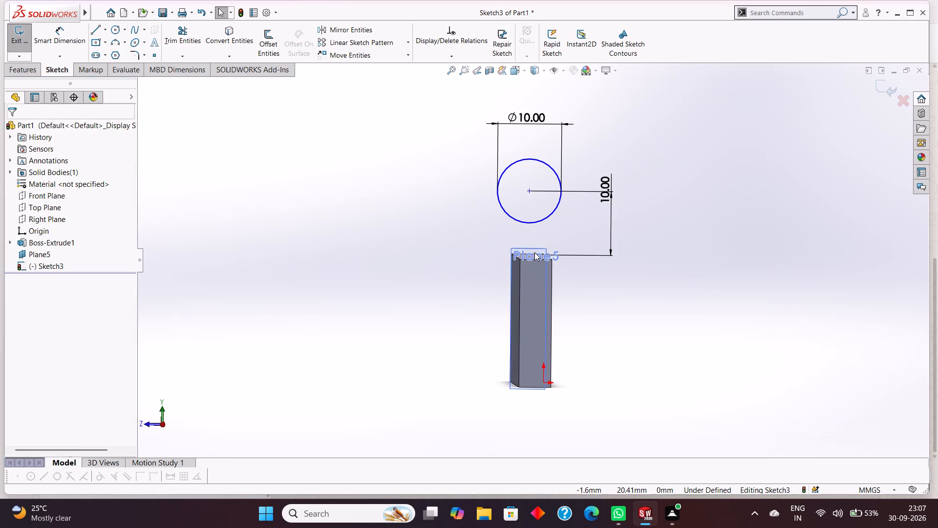
key(ctrl+z)
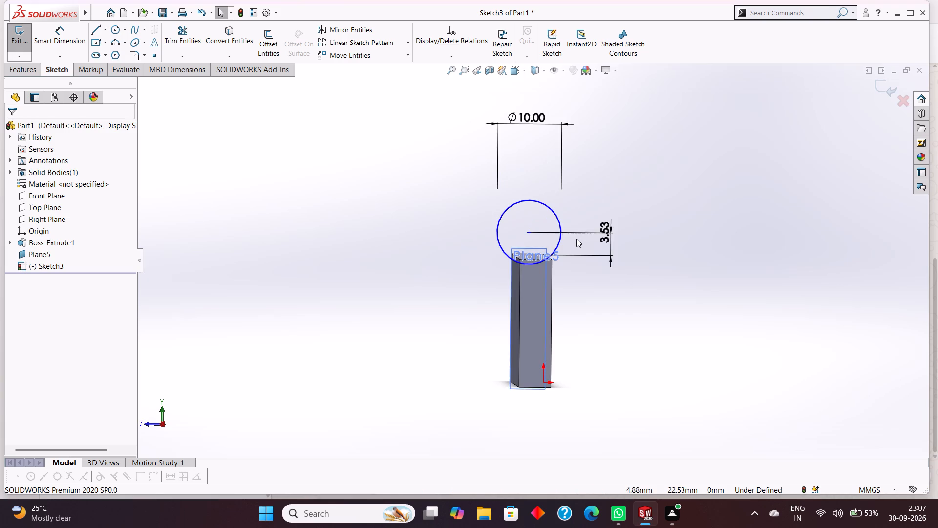
key(ctrl+z)
key(ctrl+z)
key(ctrl+z)
key(ctrl+z)
key(ctrl+z)
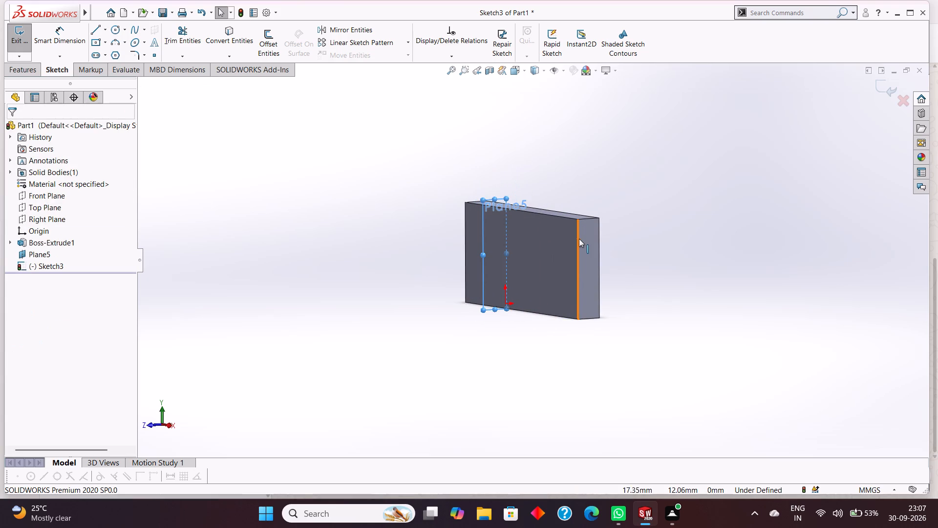
key(ctrl+z)
key(ctrl+z)
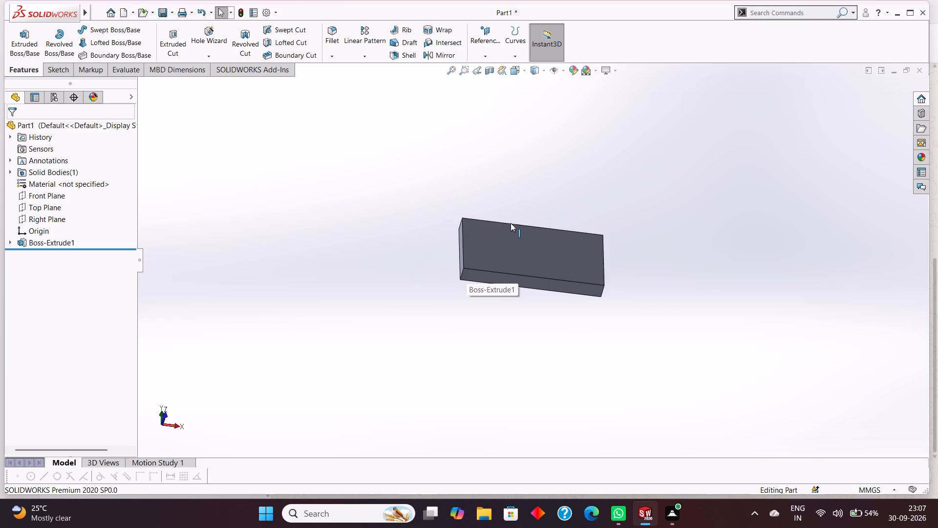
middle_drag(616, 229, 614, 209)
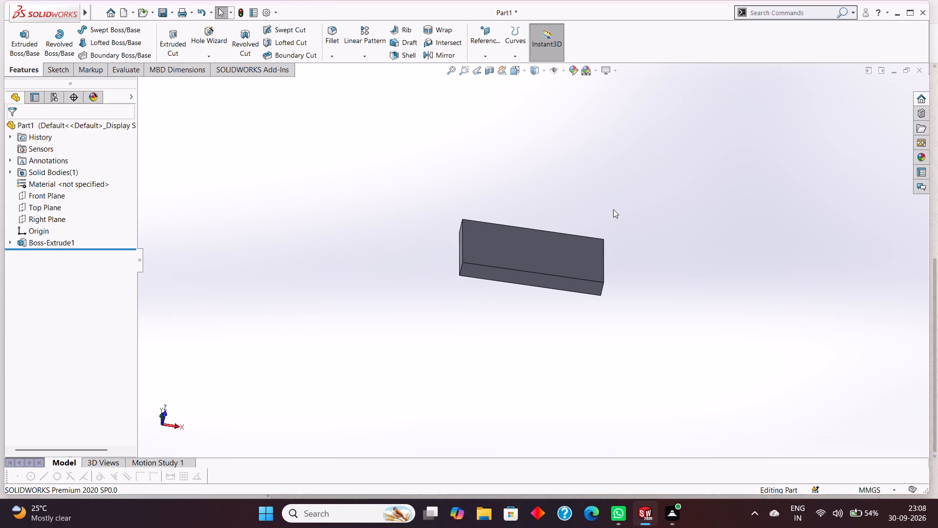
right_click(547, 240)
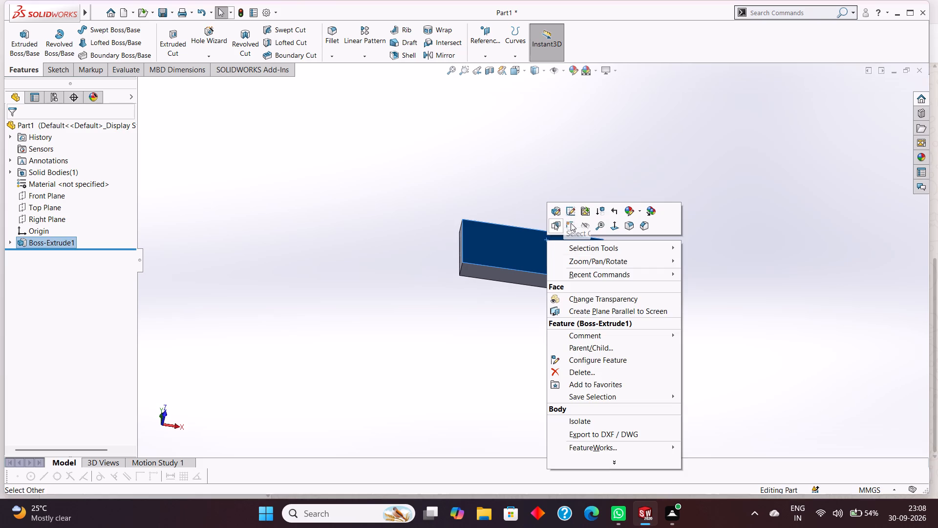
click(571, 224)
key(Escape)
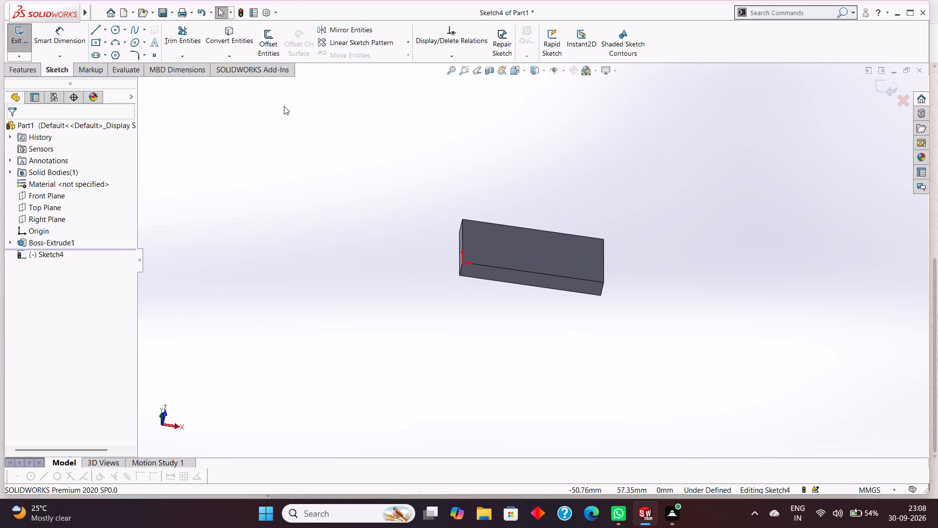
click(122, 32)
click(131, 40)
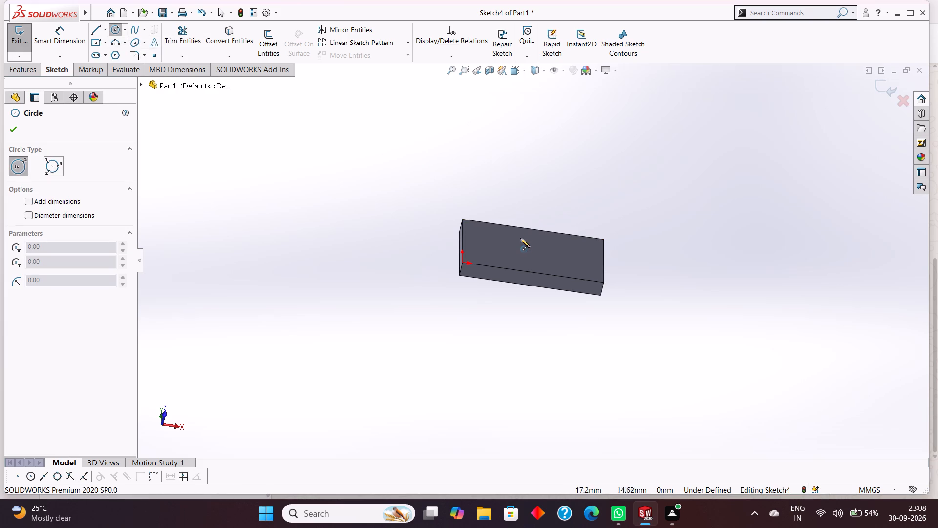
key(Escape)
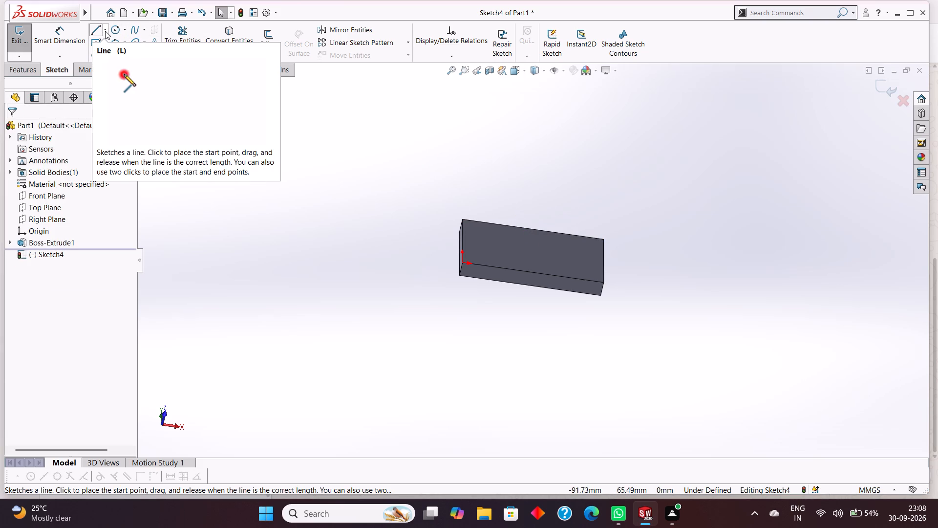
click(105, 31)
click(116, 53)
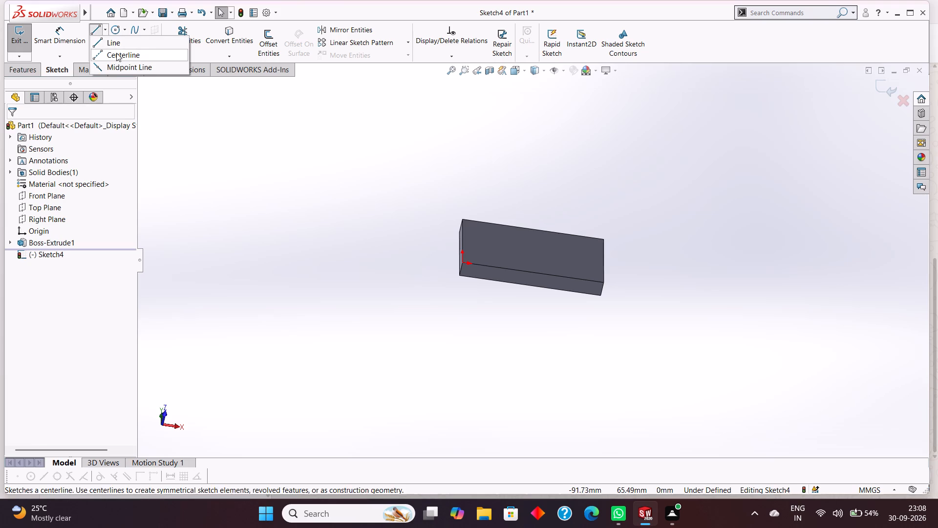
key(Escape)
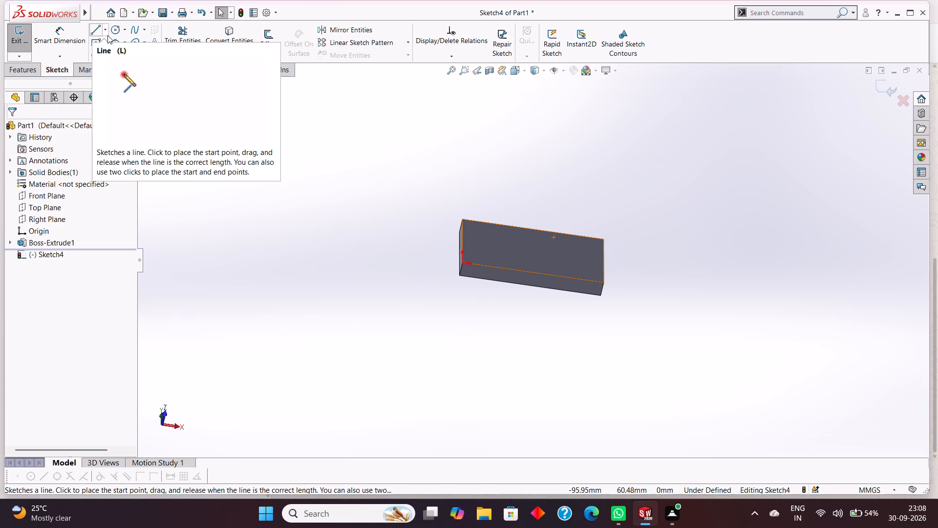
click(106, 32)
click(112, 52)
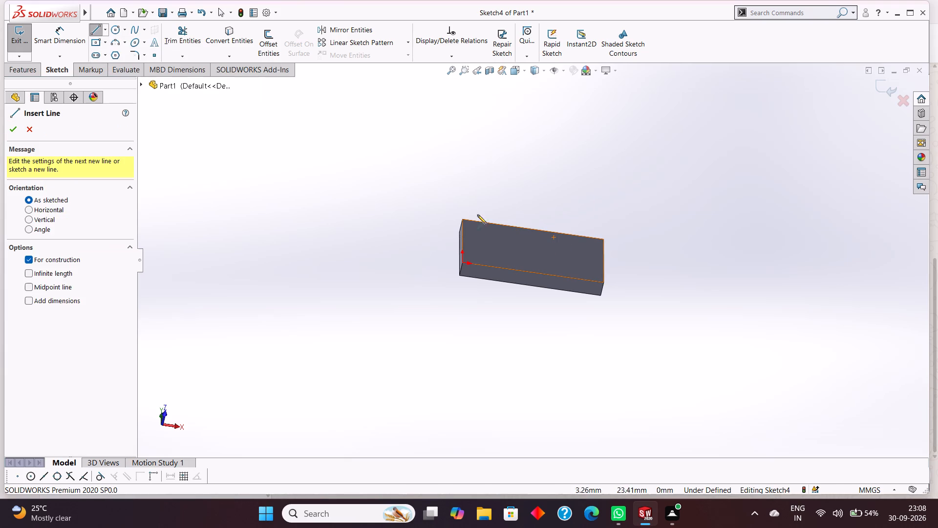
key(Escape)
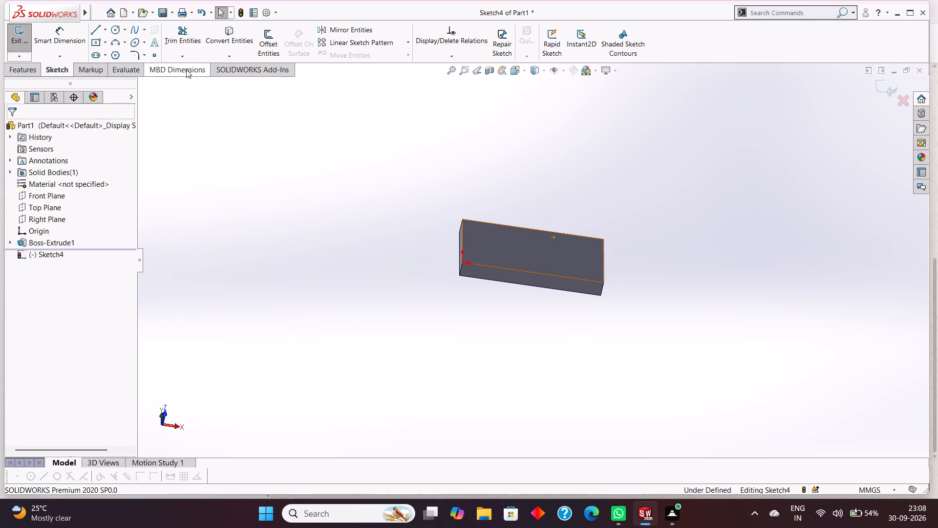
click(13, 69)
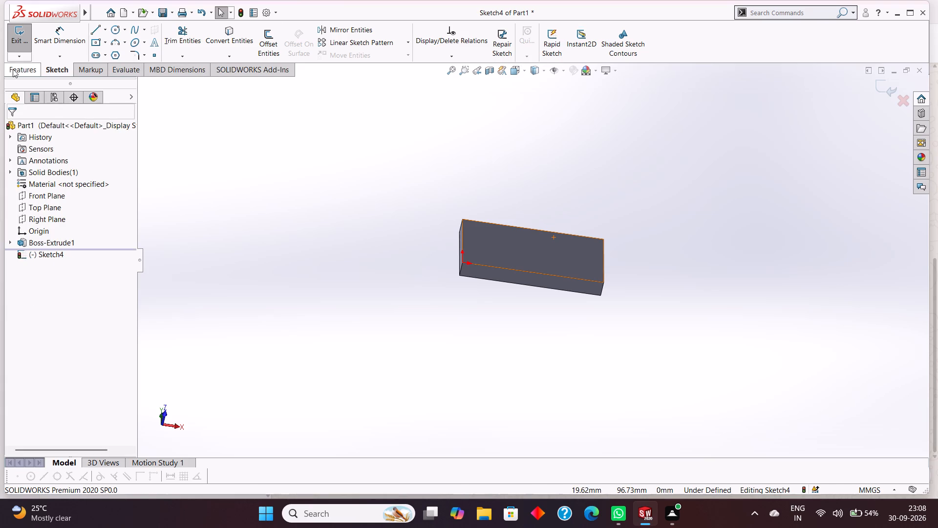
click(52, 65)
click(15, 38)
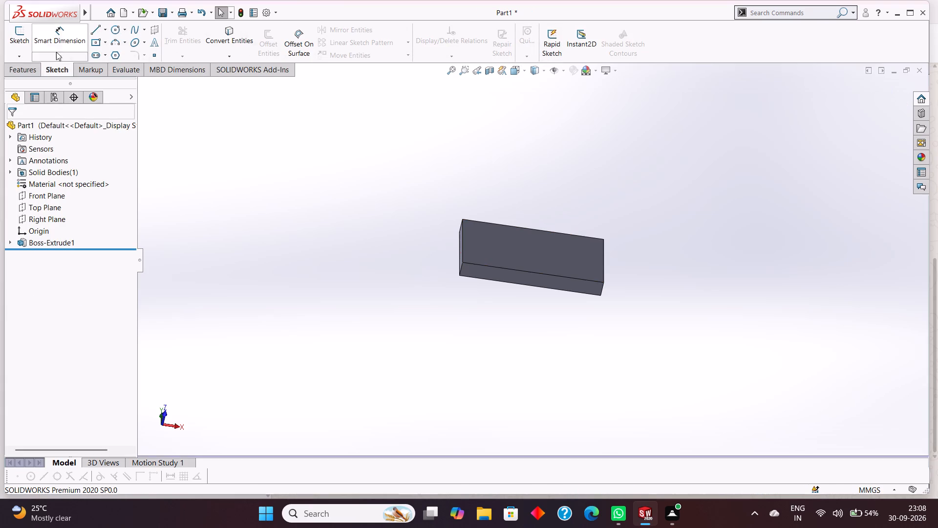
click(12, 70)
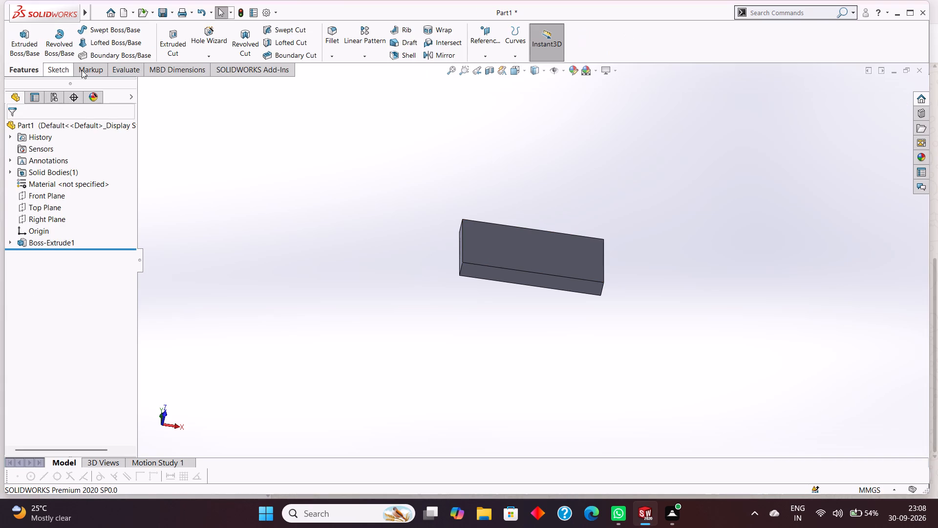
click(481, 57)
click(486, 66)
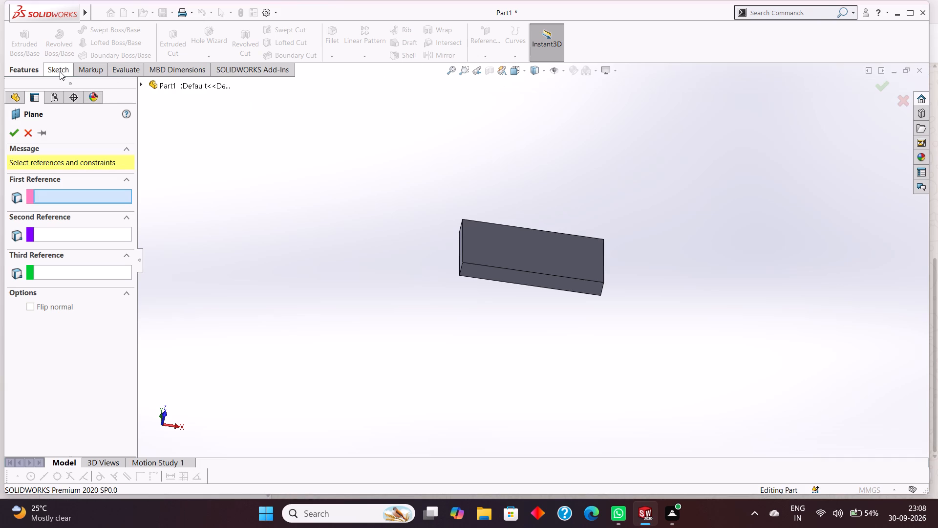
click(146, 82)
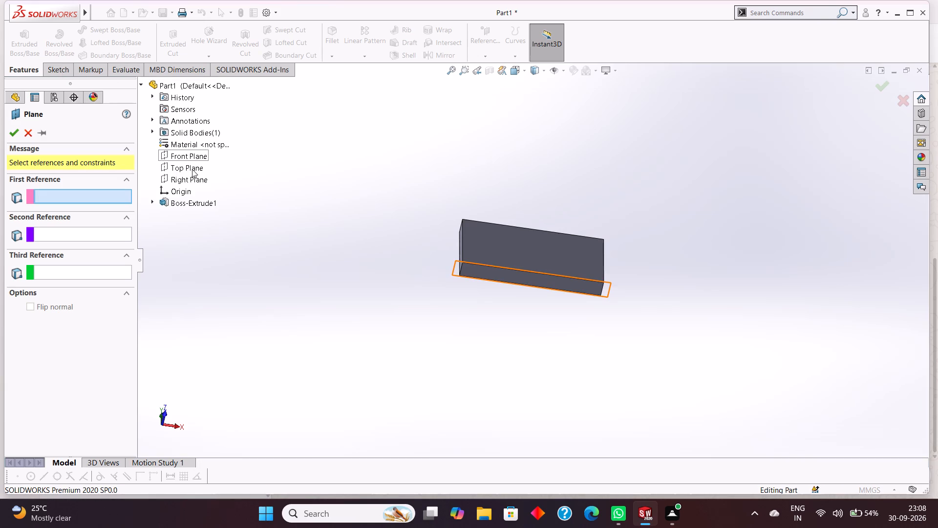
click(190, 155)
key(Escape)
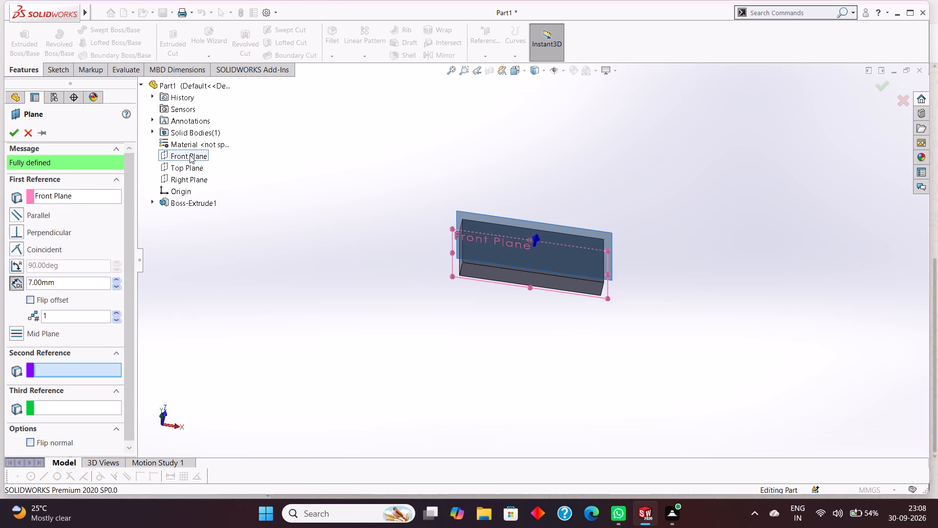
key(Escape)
Create a reference plane parallel to the Top Plane, trying a 42 mm offset before setting it to 20 mm.
click(489, 56)
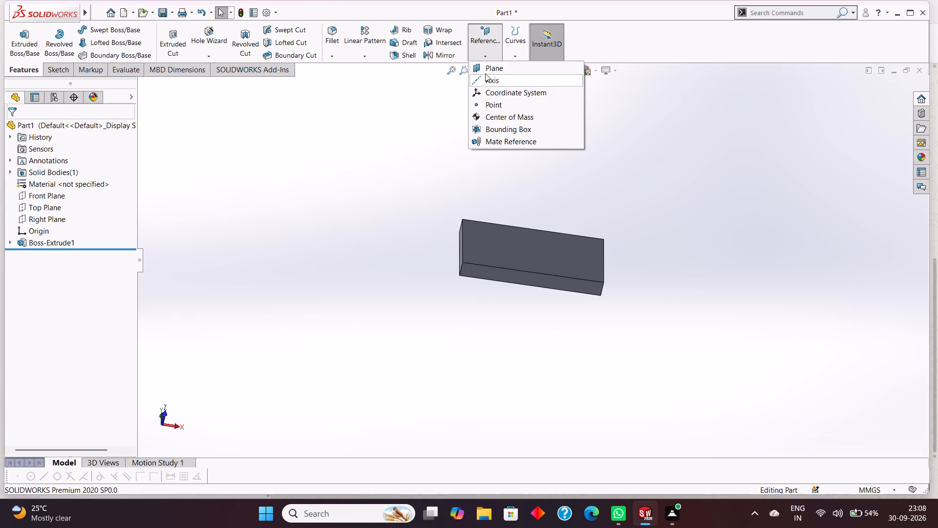
click(485, 71)
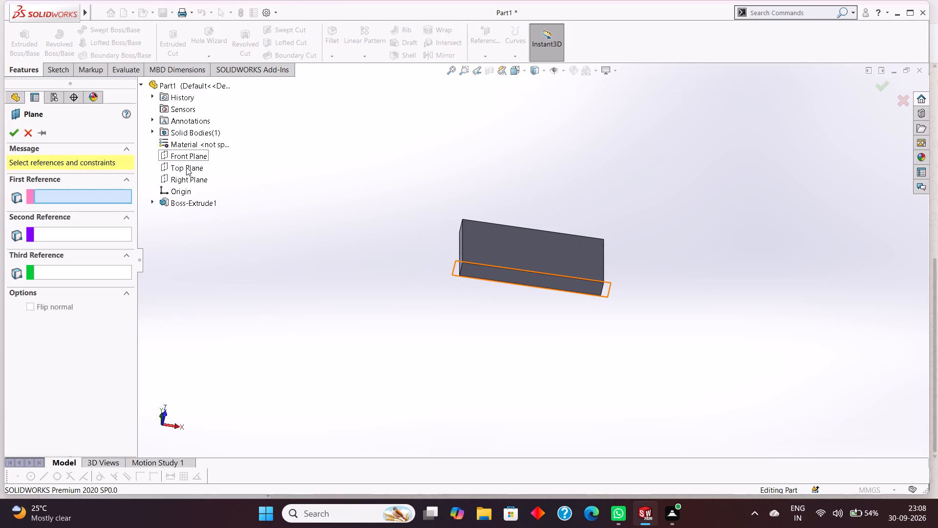
click(186, 167)
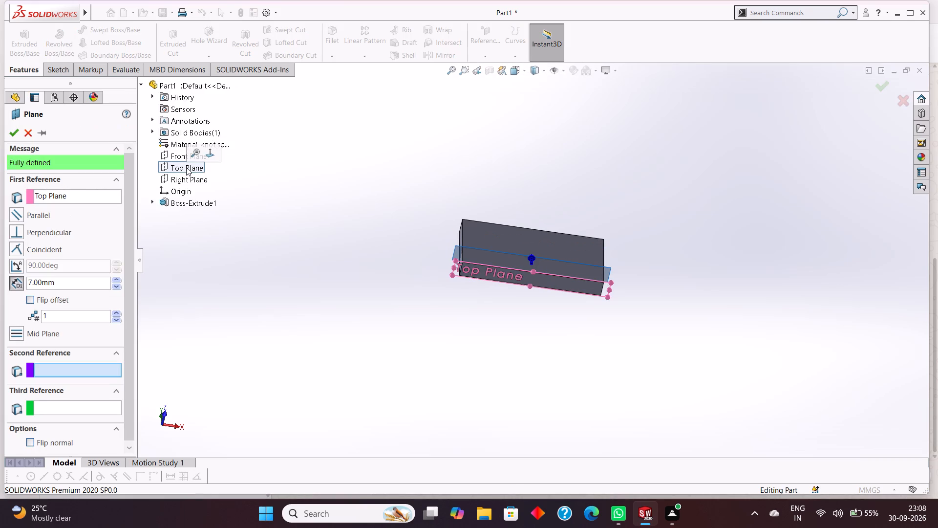
middle_drag(680, 176, 621, 204)
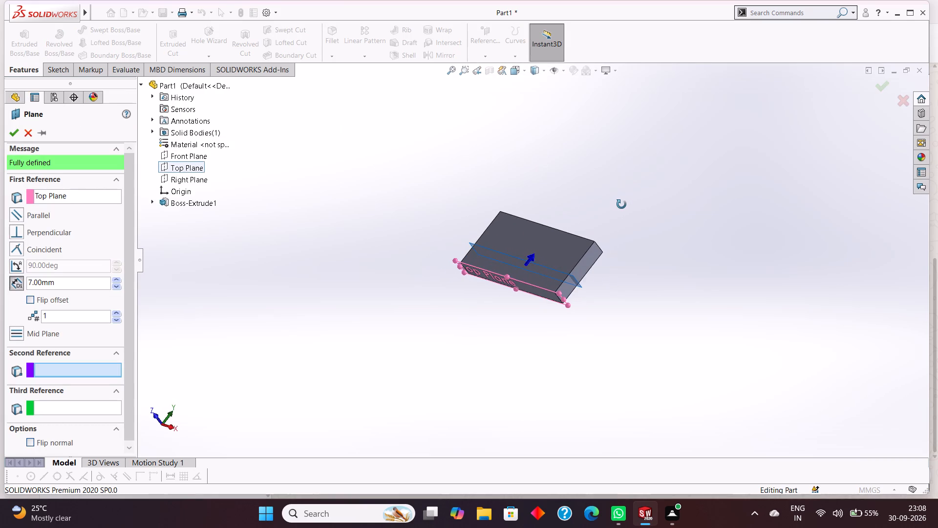
middle_drag(621, 204, 636, 225)
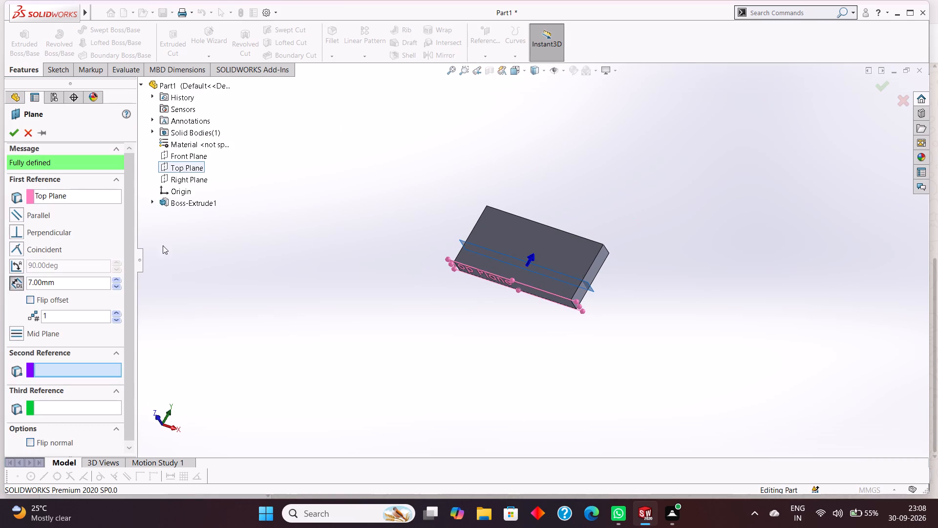
drag(77, 284, 7, 278)
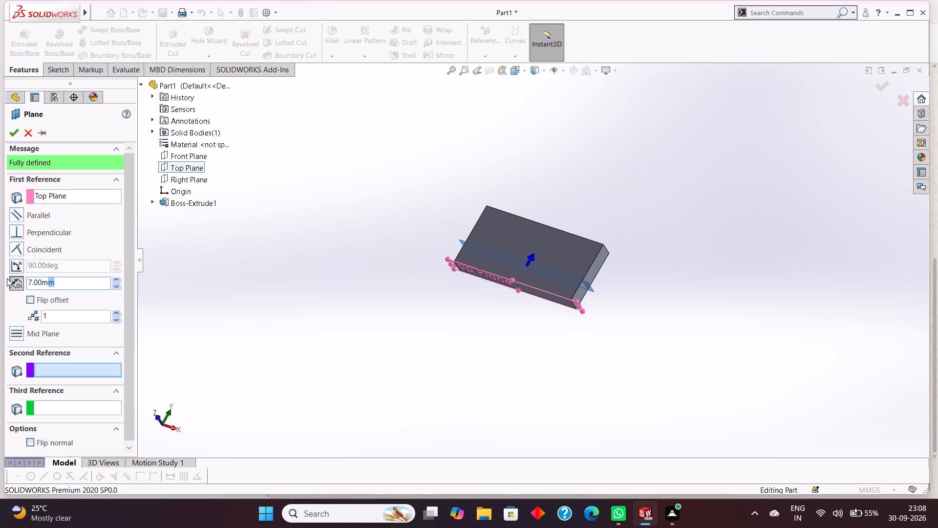
text(42)
key(Return)
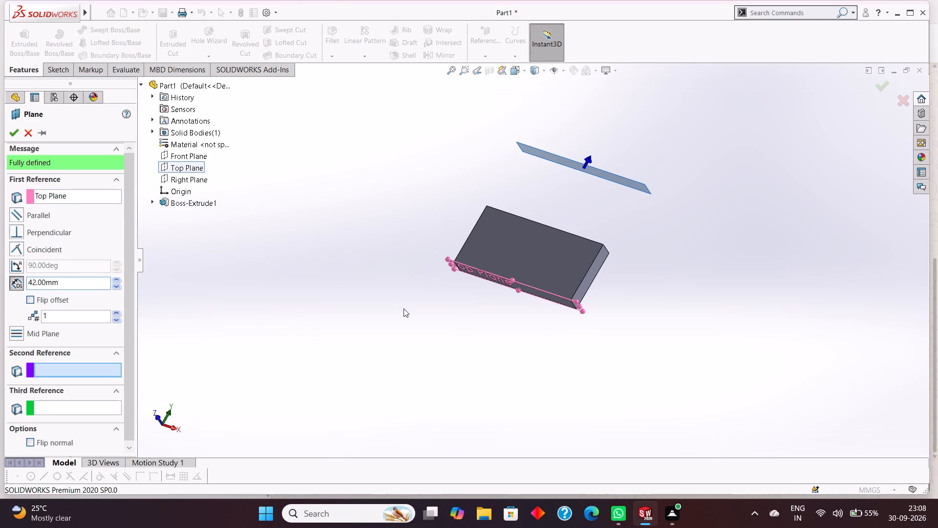
scroll(404, 308, up, 1)
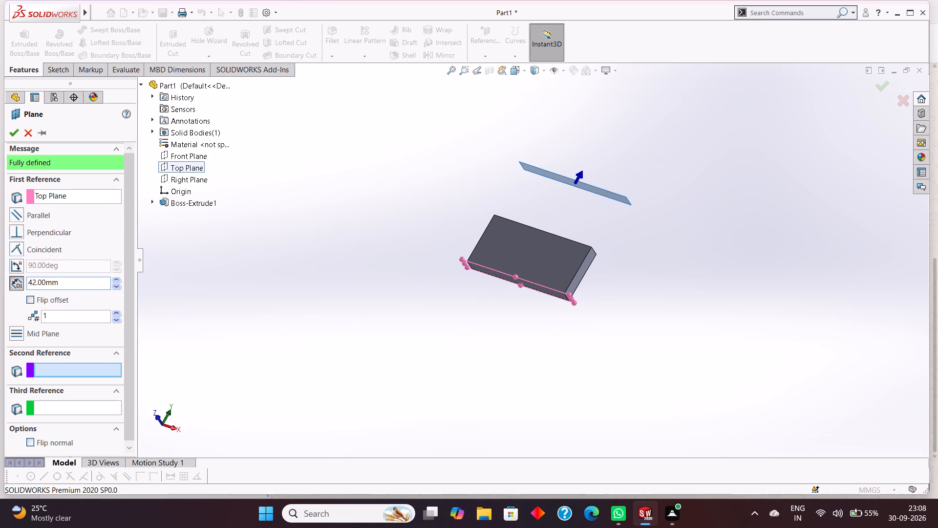
drag(64, 283, 17, 283)
text(20)
key(Return)
click(10, 138)
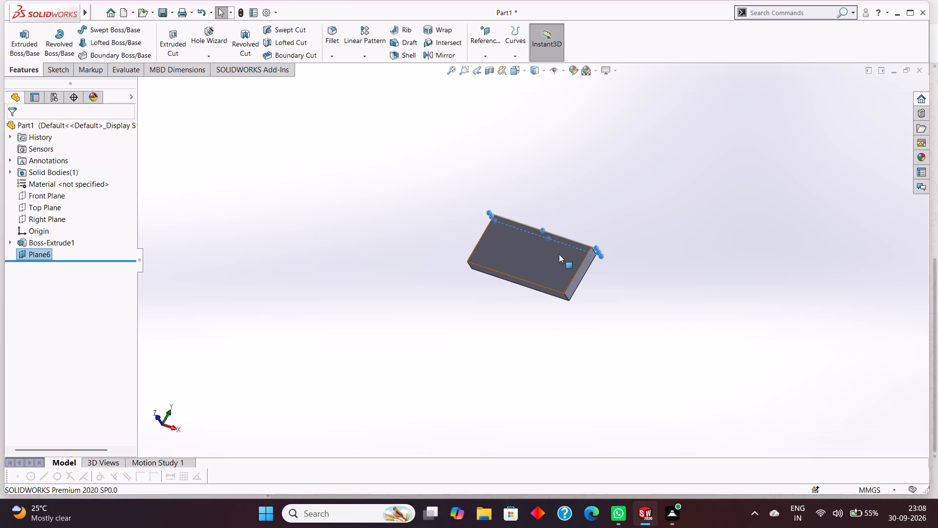
Orient the model face-on to the new 20 mm offset plane and open a sketch on it.
scroll(574, 250, down, 3)
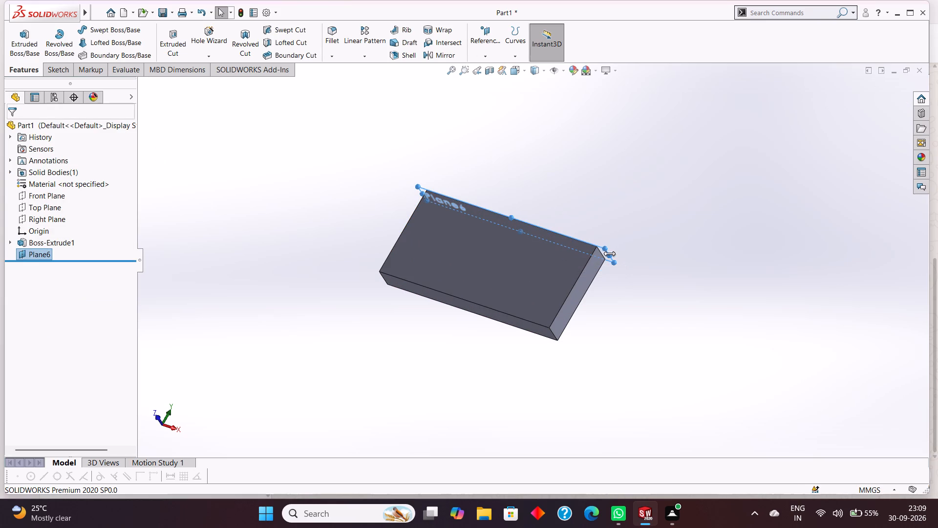
middle_drag(659, 285, 691, 215)
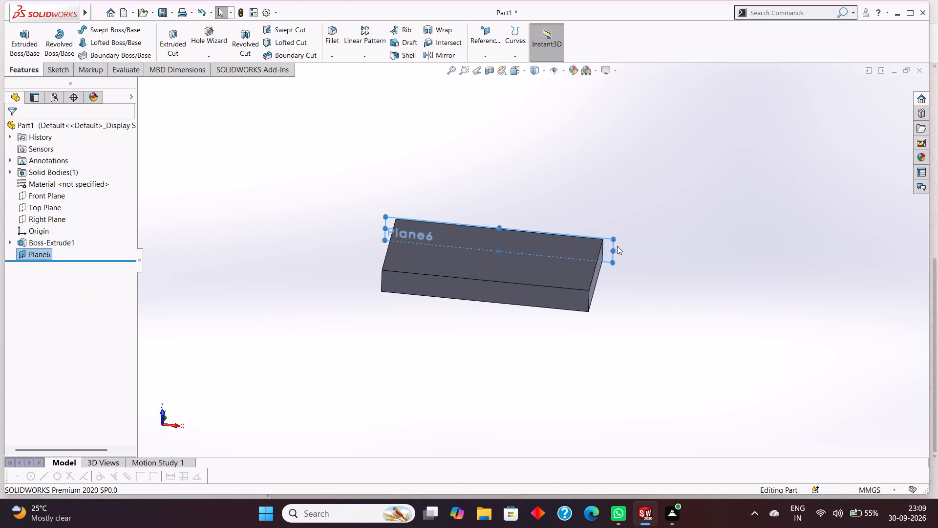
scroll(609, 255, down, 5)
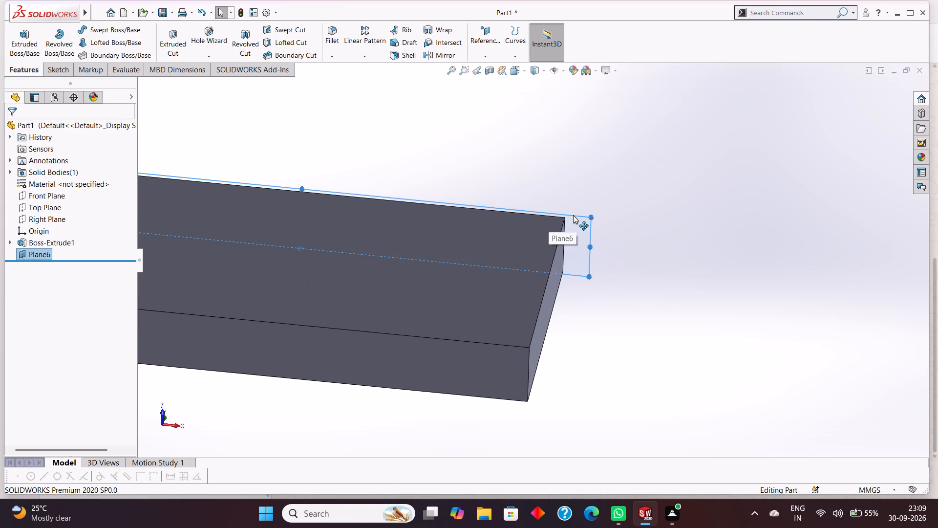
click(573, 215)
key(ctrl+8)
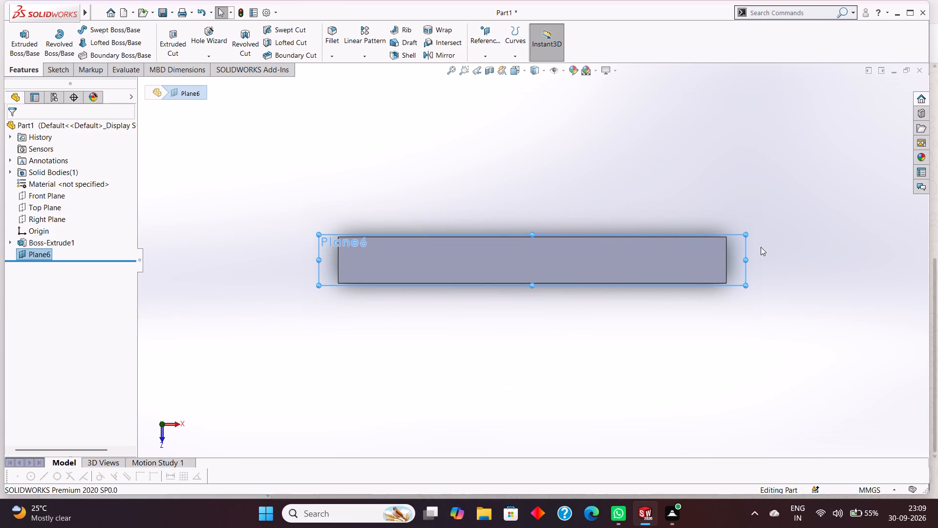
right_click(742, 243)
click(763, 227)
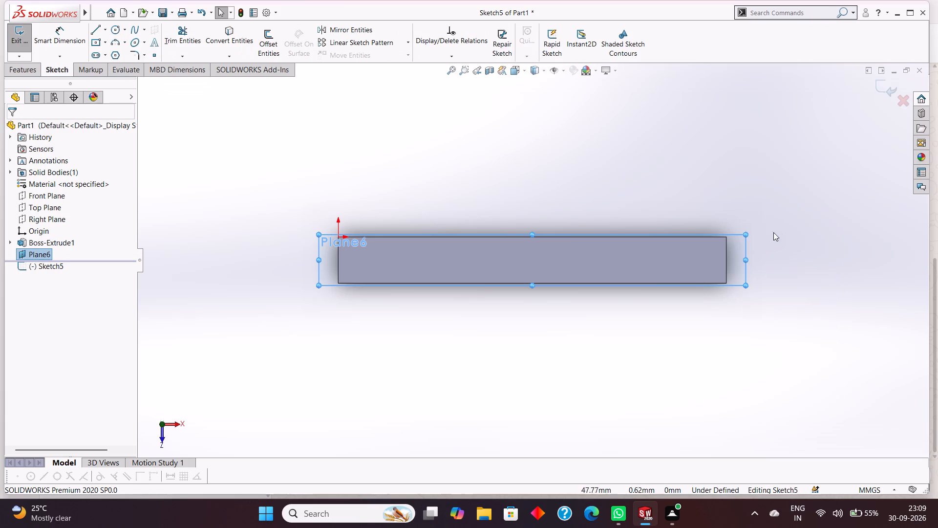
Sketch a vertical 42 mm construction centerline upward from the midpoint of the block's upper edge.
click(107, 31)
click(113, 52)
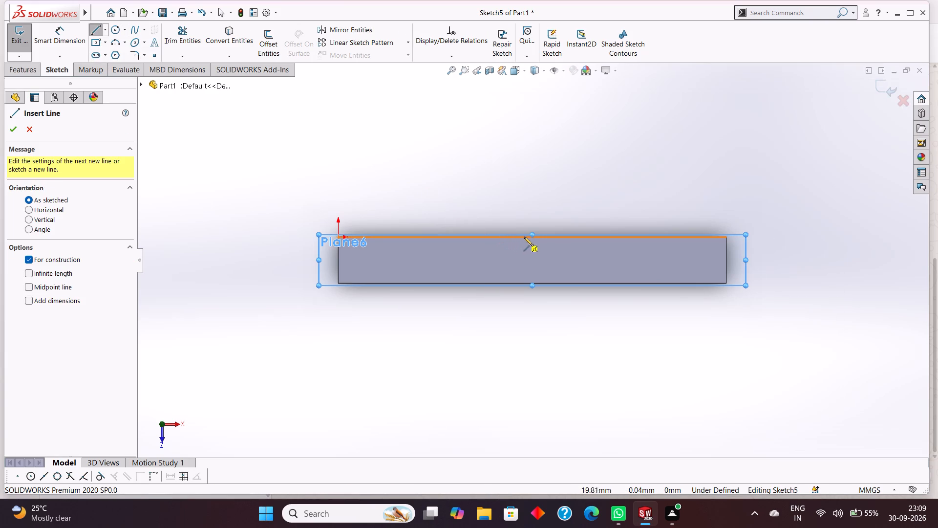
drag(533, 238, 527, 226)
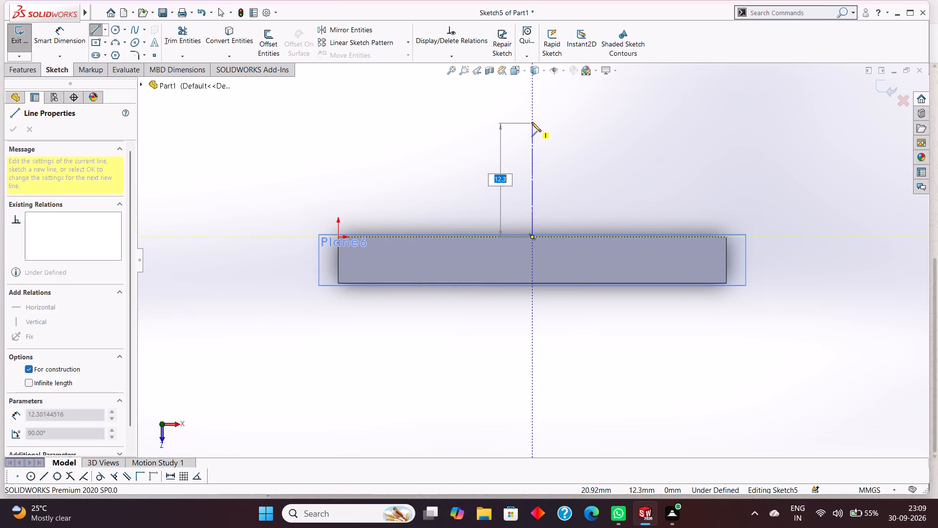
text(42)
key(Return)
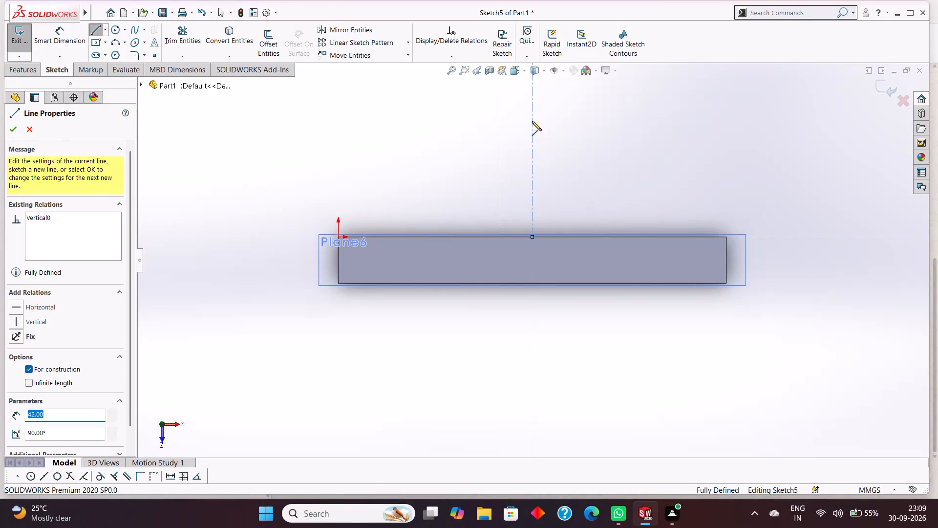
scroll(532, 121, up, 6)
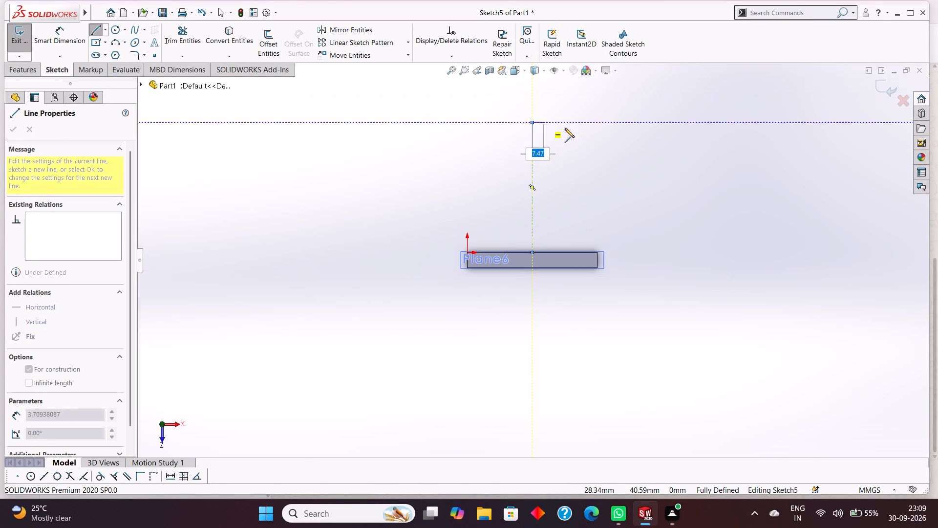
right_click(584, 130)
click(610, 136)
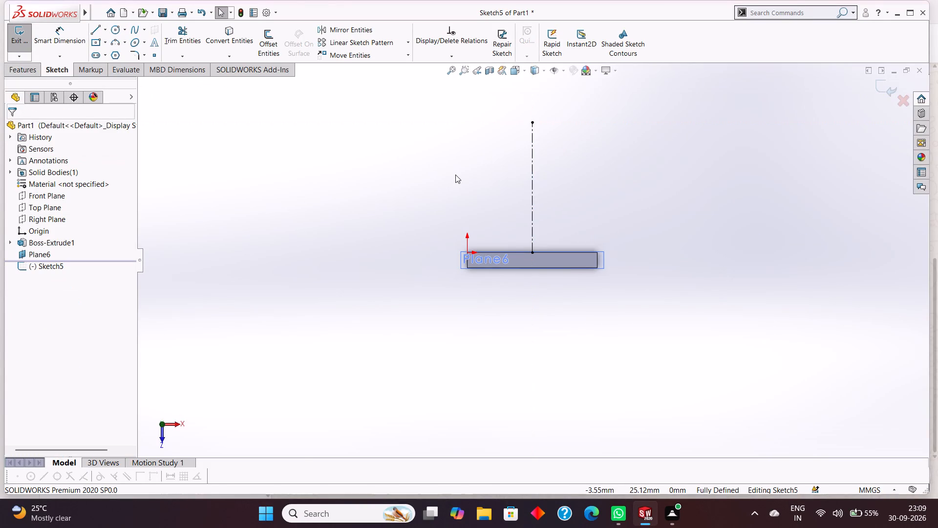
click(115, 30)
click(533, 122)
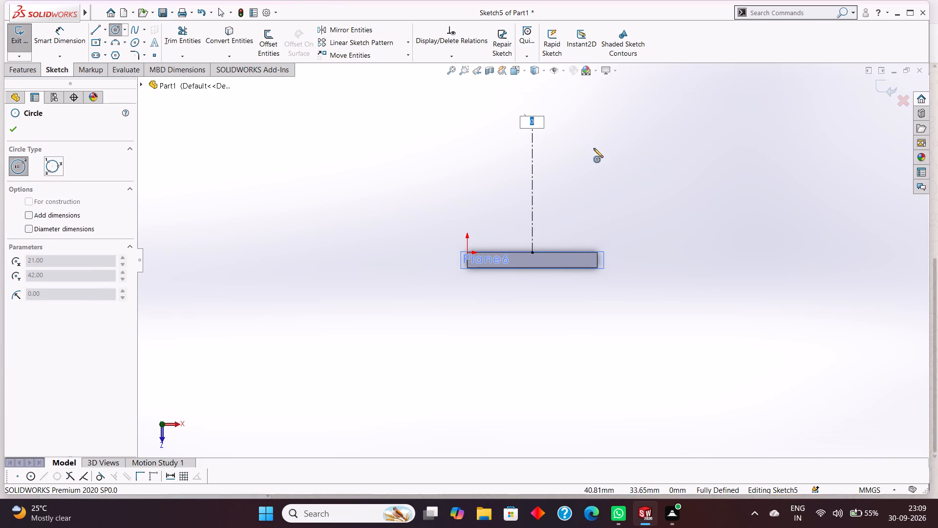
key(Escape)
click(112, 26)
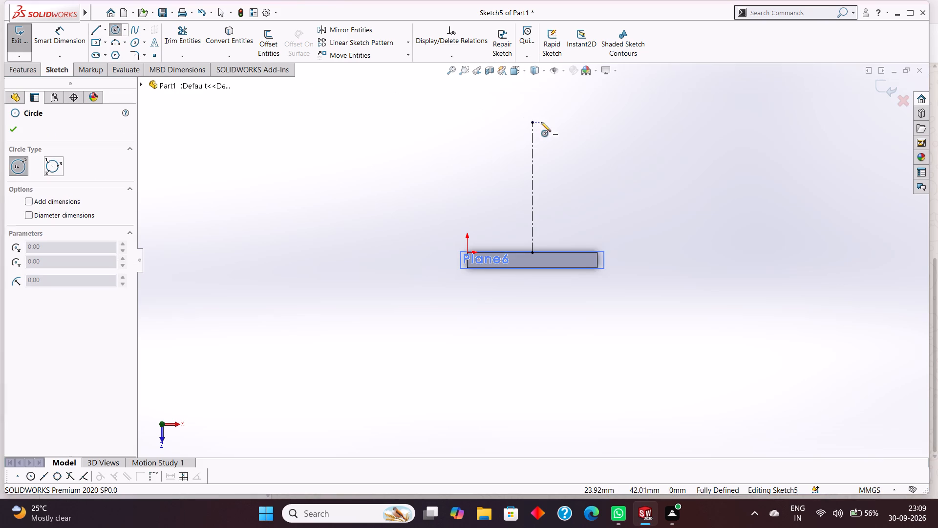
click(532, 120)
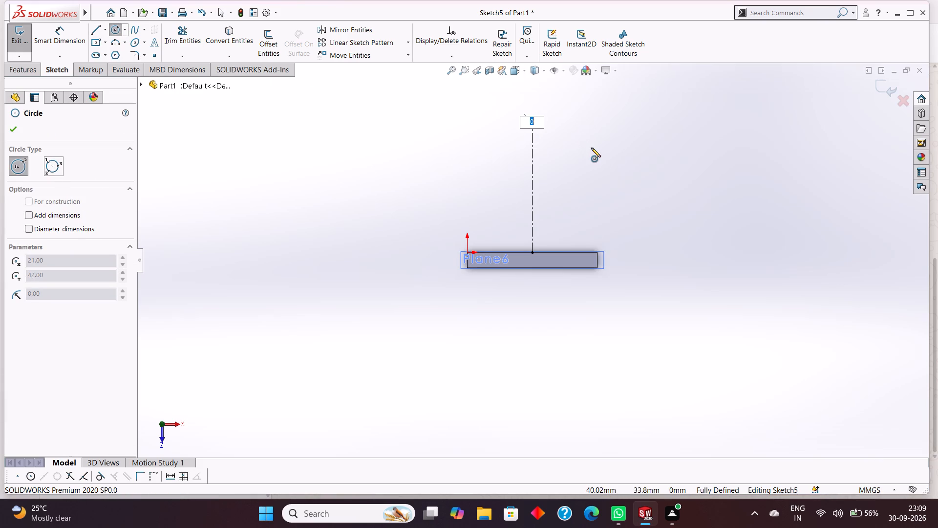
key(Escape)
Sketch a circle centred on the centerline's upper endpoint and set its radius to 21 mm.
click(121, 28)
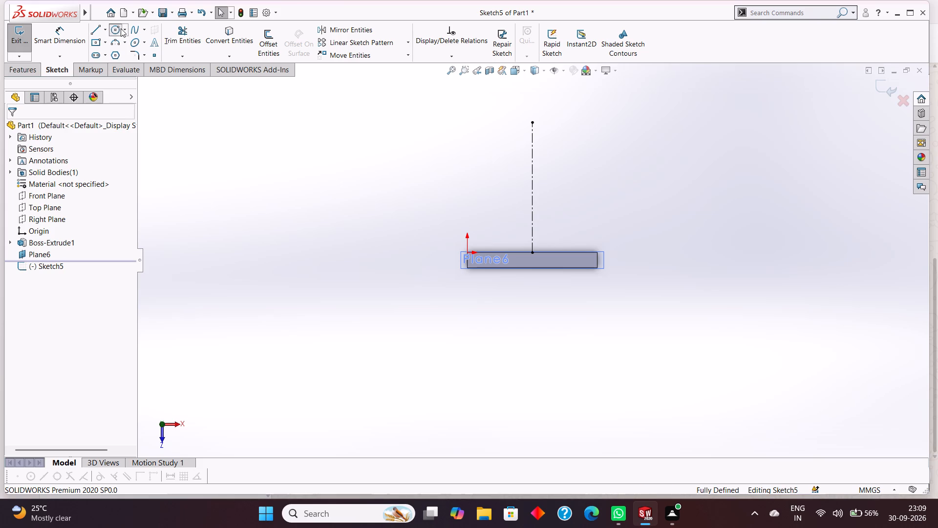
drag(531, 124, 595, 168)
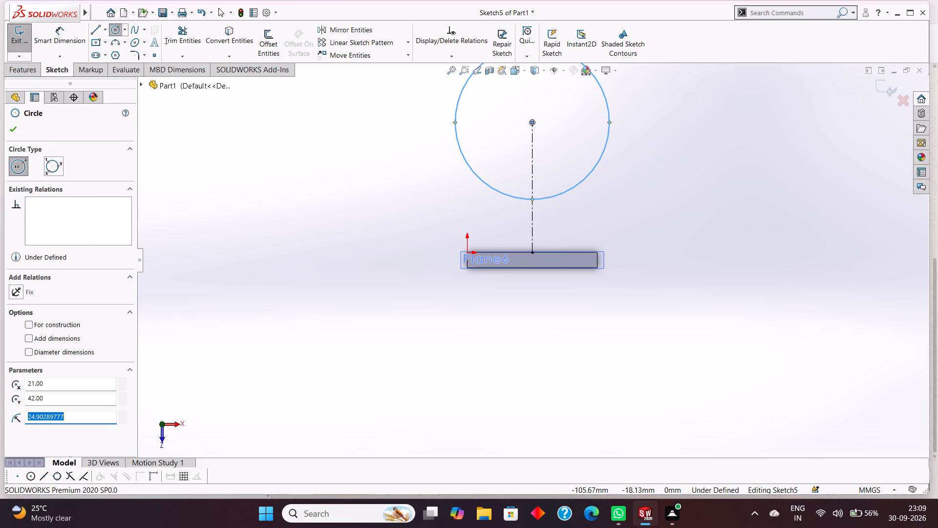
key(BackSpace)
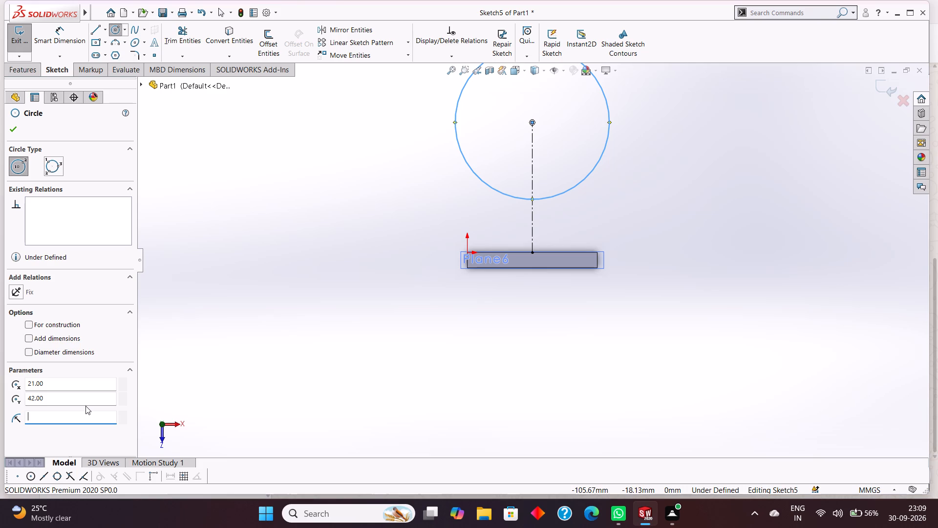
text(21)
key(Return)
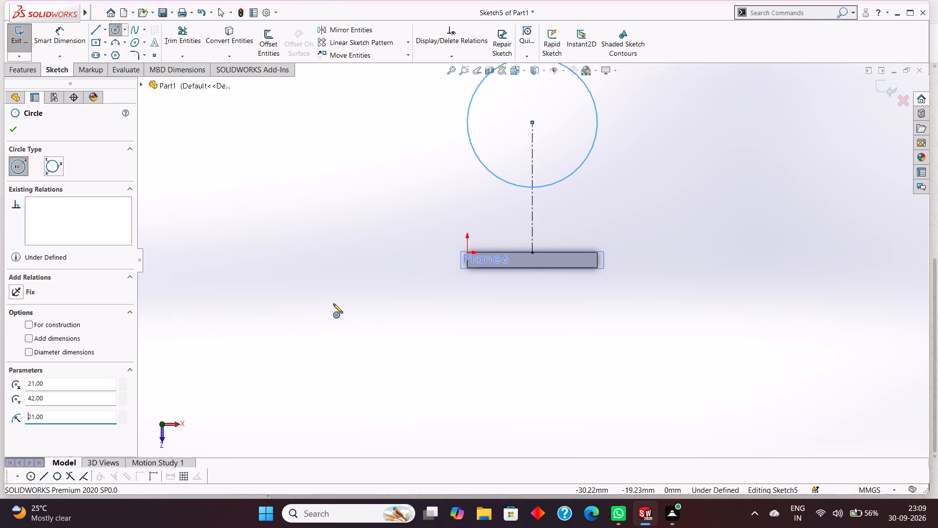
click(14, 134)
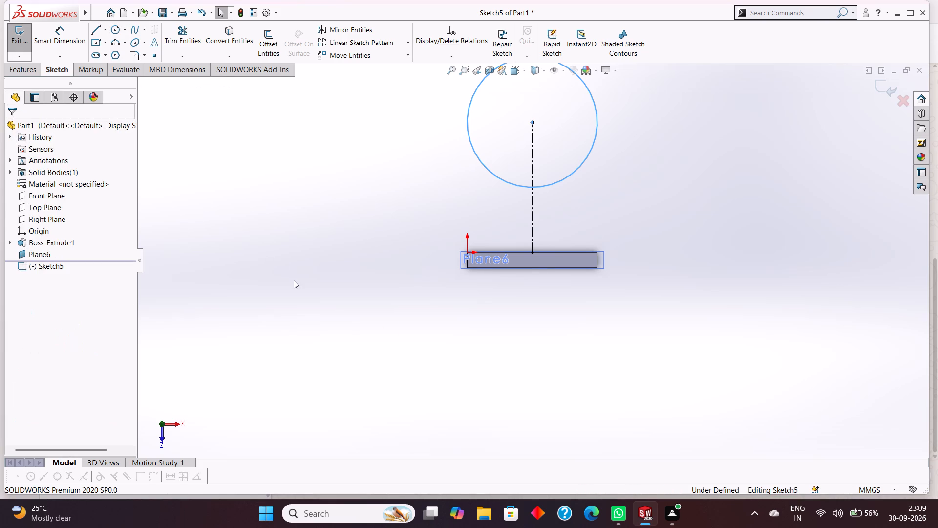
Sketch a smaller concentric circle of about 16 mm radius inside the first circle.
scroll(294, 280, up, 1)
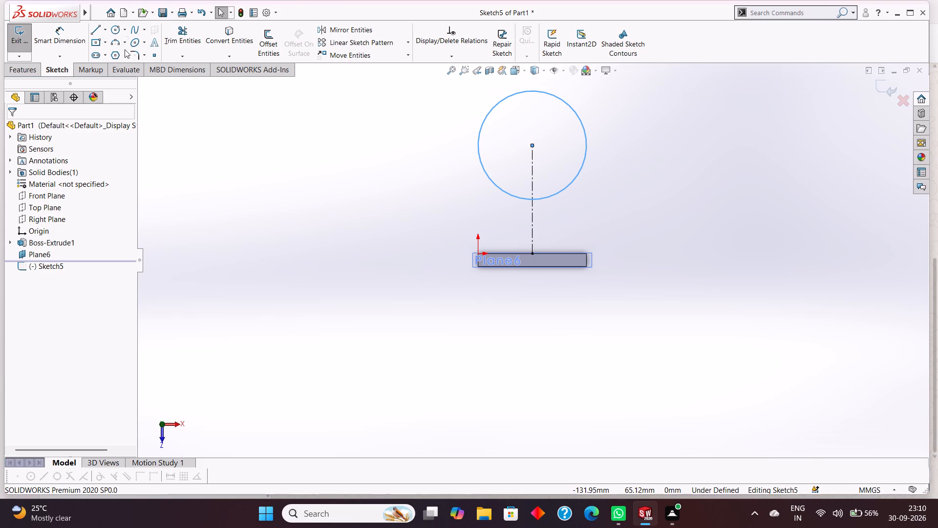
click(116, 32)
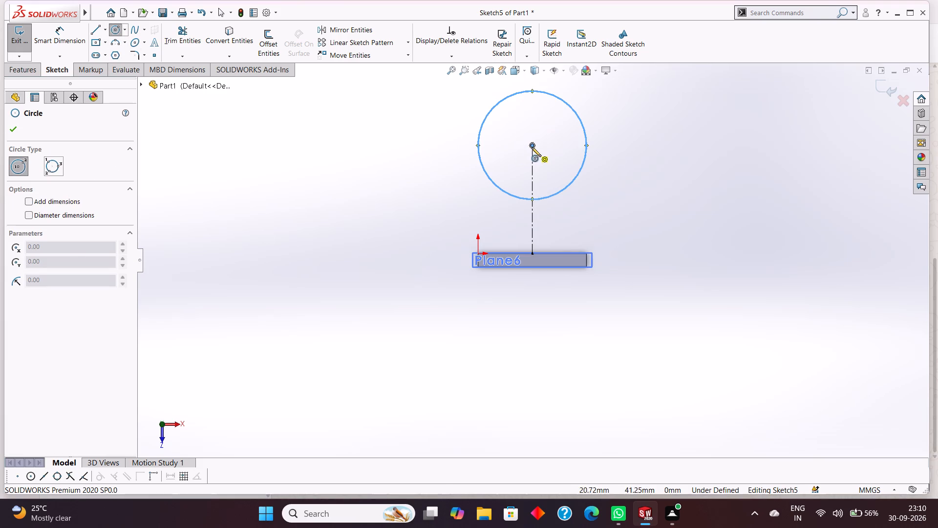
drag(533, 145, 567, 167)
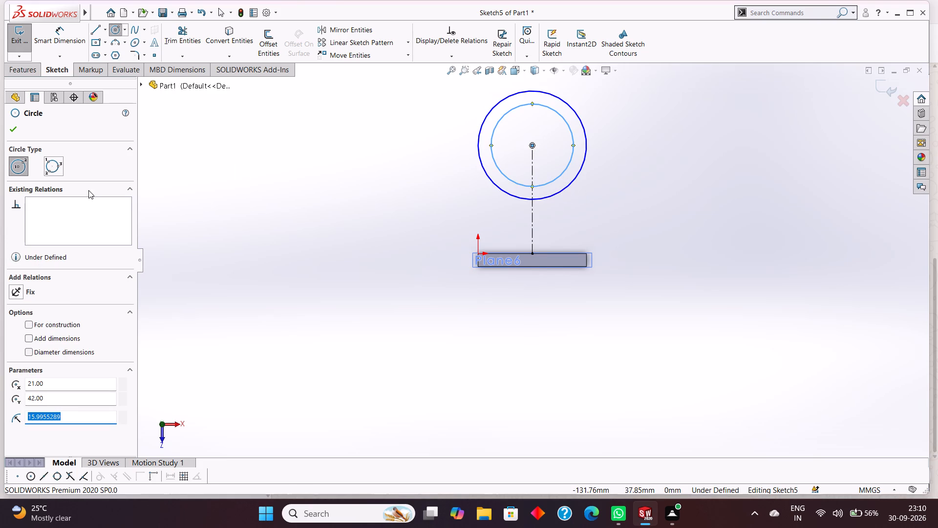
click(8, 130)
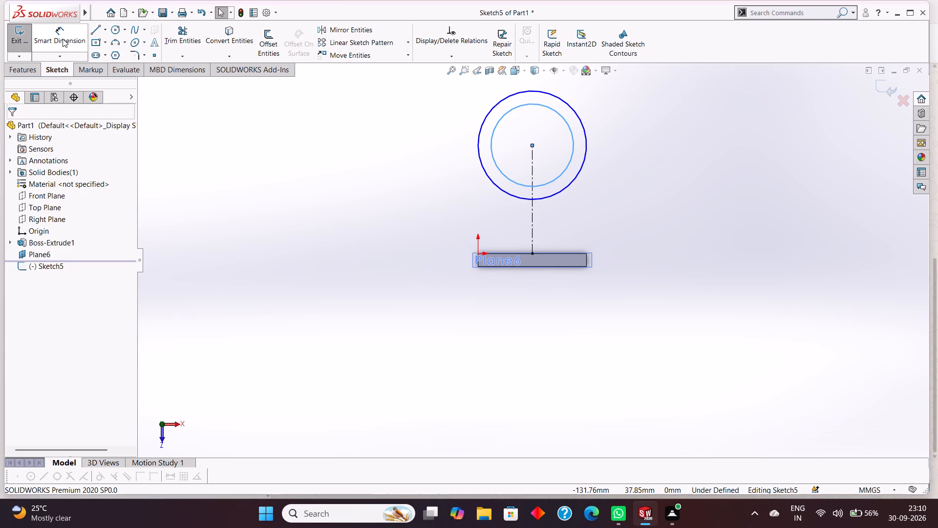
Add a diameter dimension to the outer circle, placed beside the circle.
click(63, 39)
drag(558, 99, 564, 99)
click(651, 113)
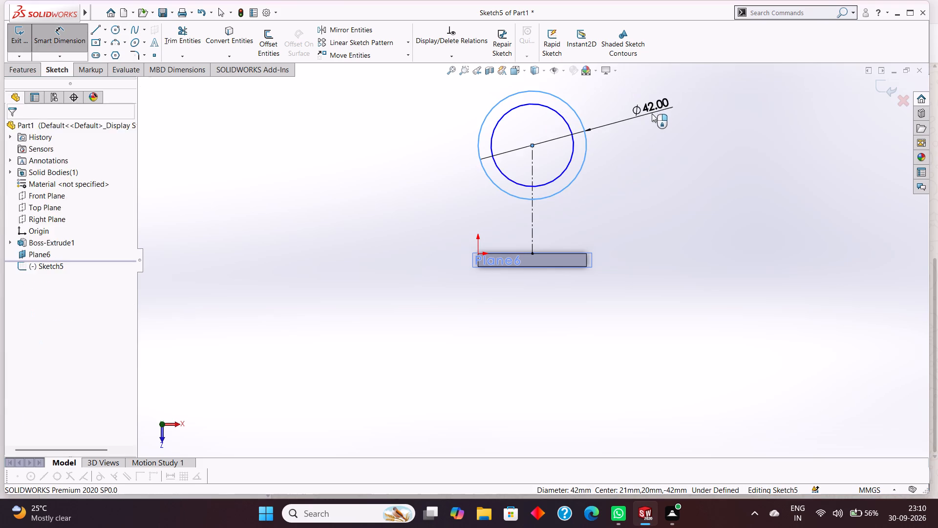
click(612, 102)
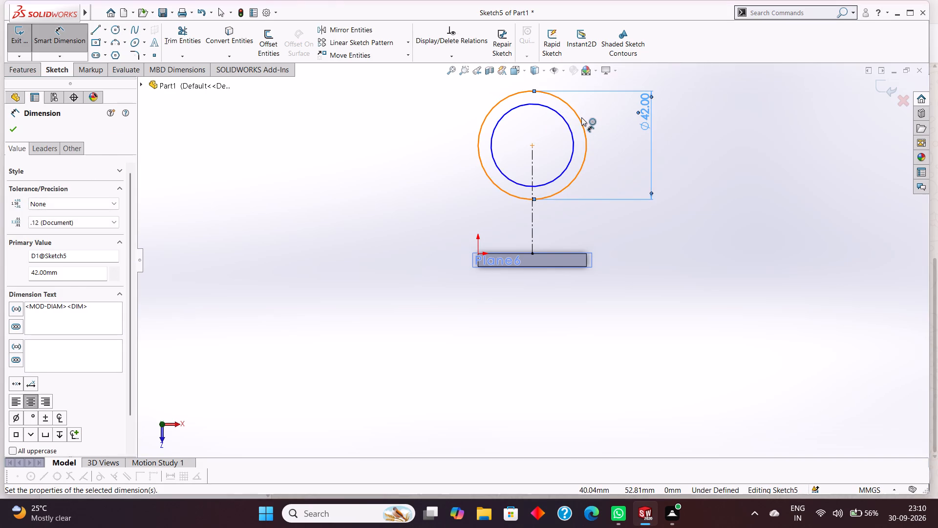
click(581, 117)
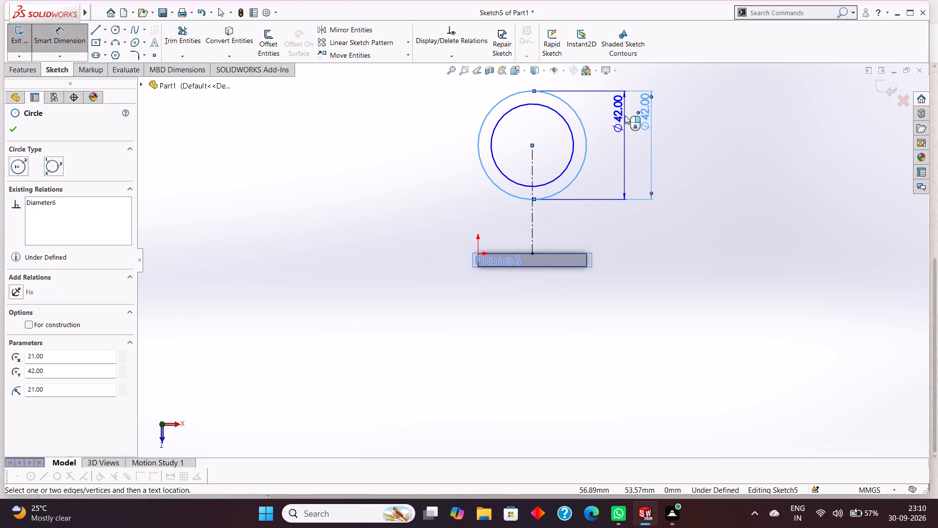
key(Escape)
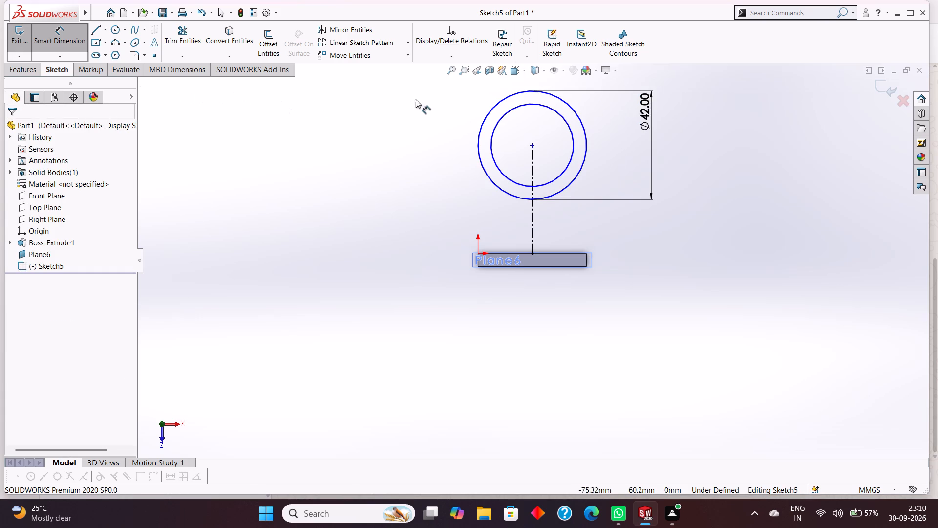
Dimension the inner circle's diameter and set it to 32 mm.
drag(569, 126, 574, 126)
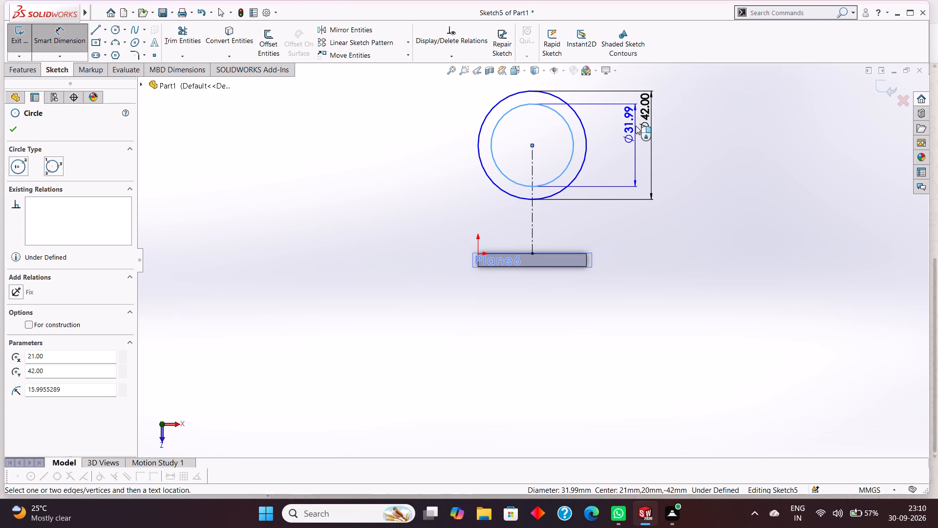
click(632, 125)
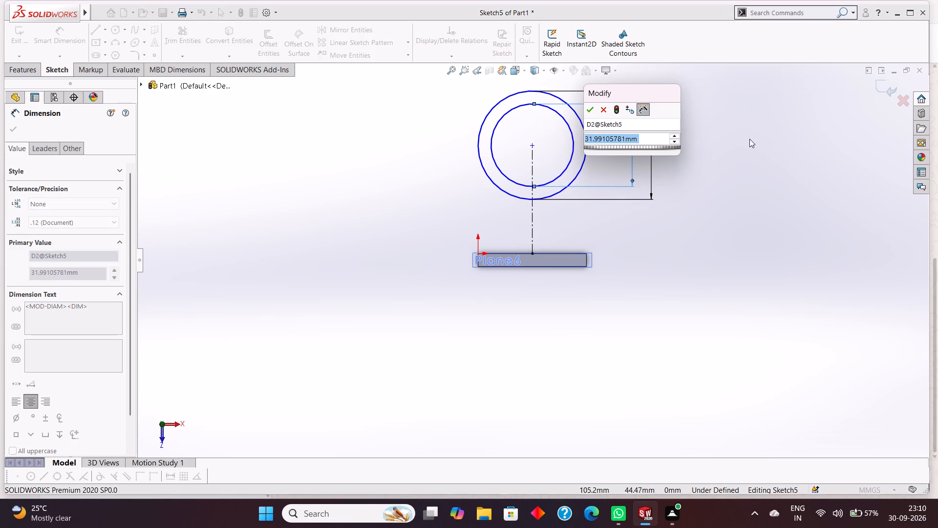
text(32)
key(Return)
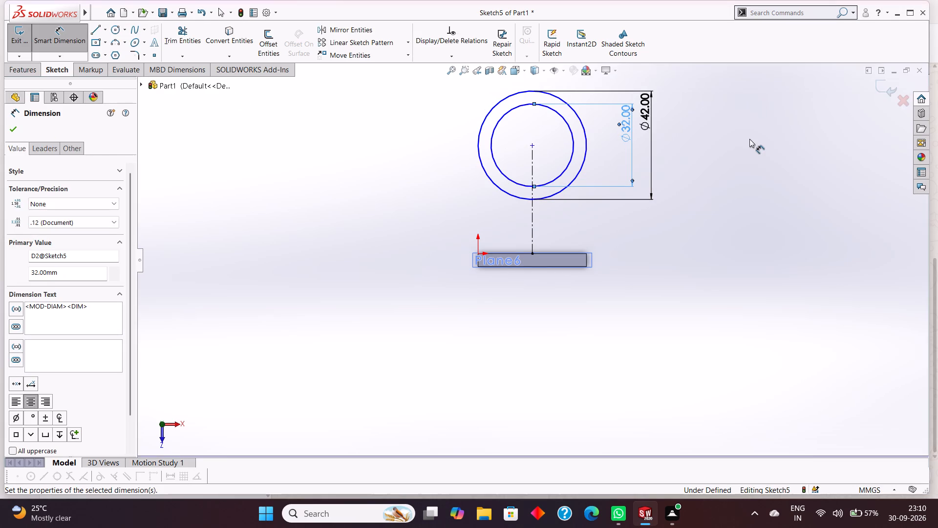
click(18, 131)
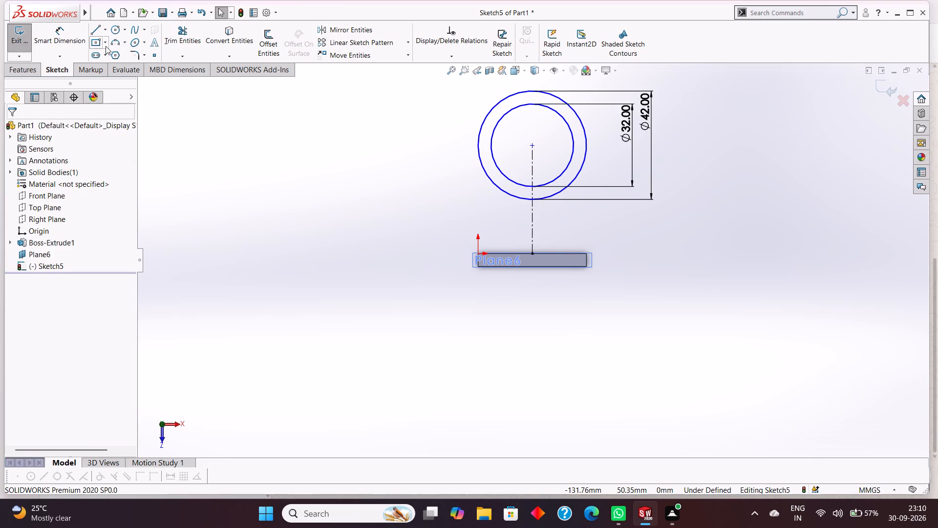
Draw connected lines from the outer circle's left quadrant down to the origin, along the block's upper edge, and up to the circle's right quadrant.
click(95, 27)
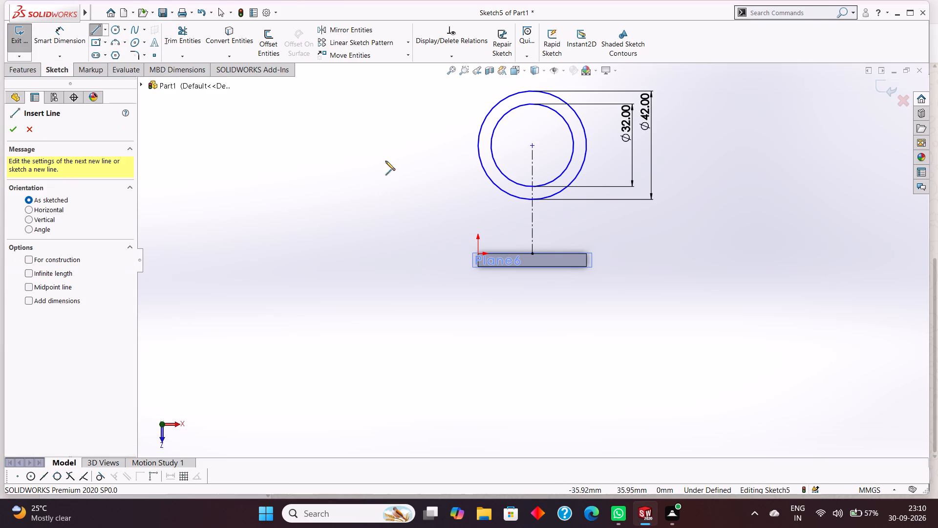
click(478, 144)
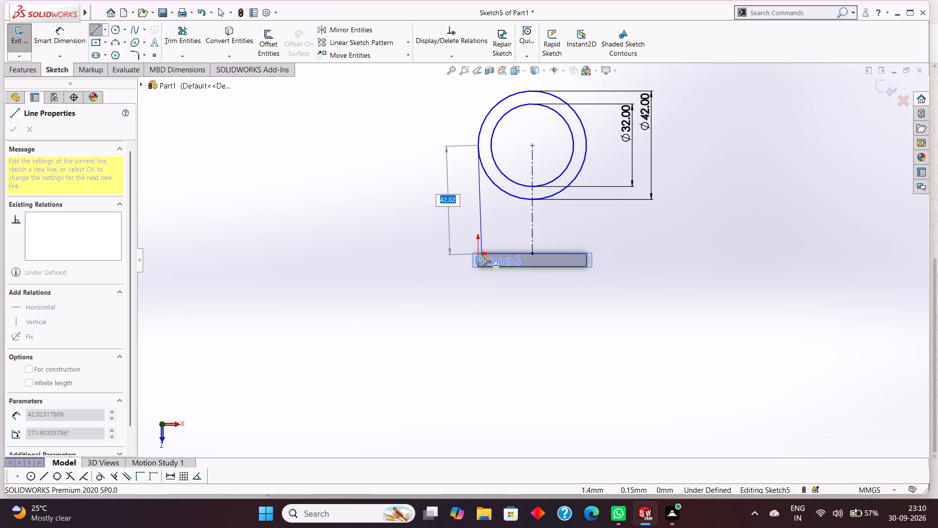
click(477, 253)
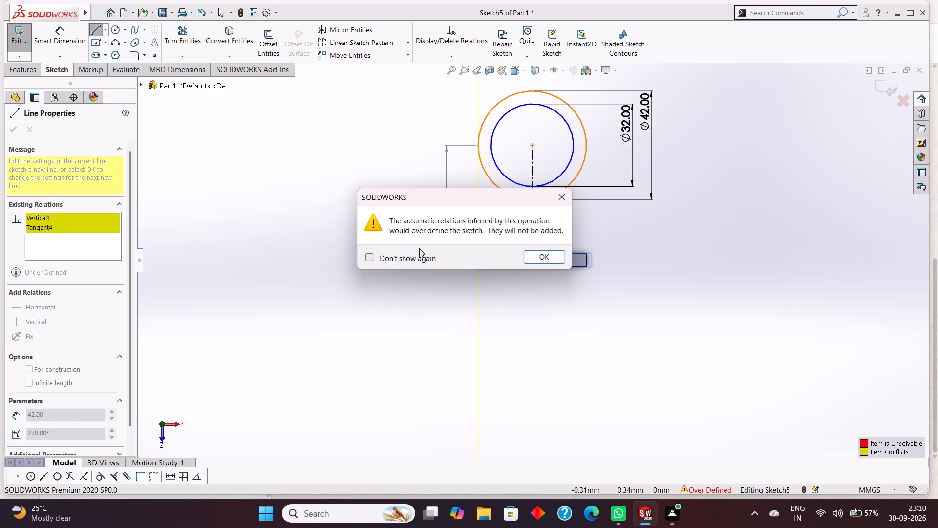
click(531, 254)
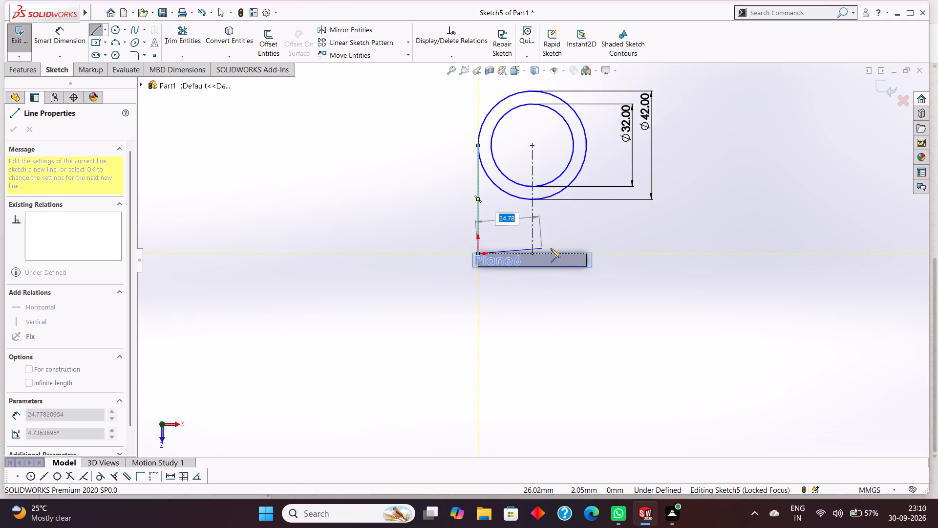
click(585, 254)
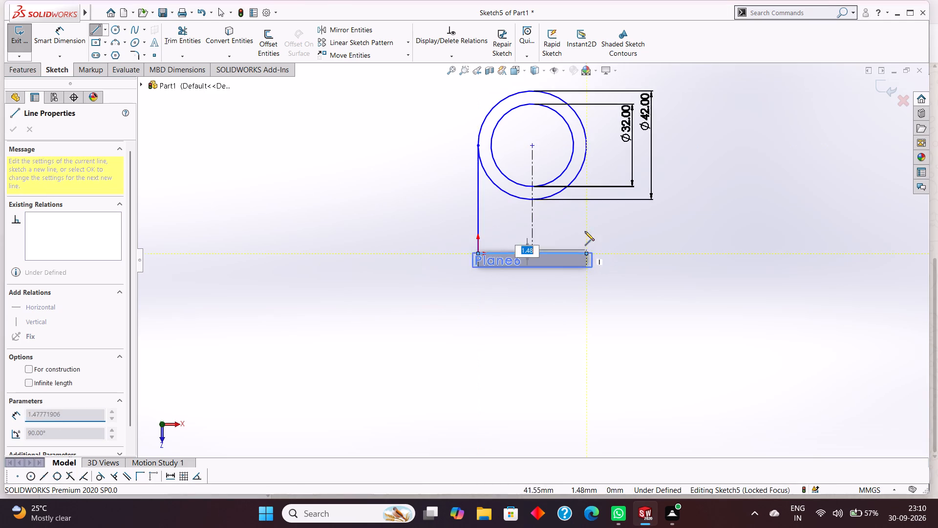
click(586, 143)
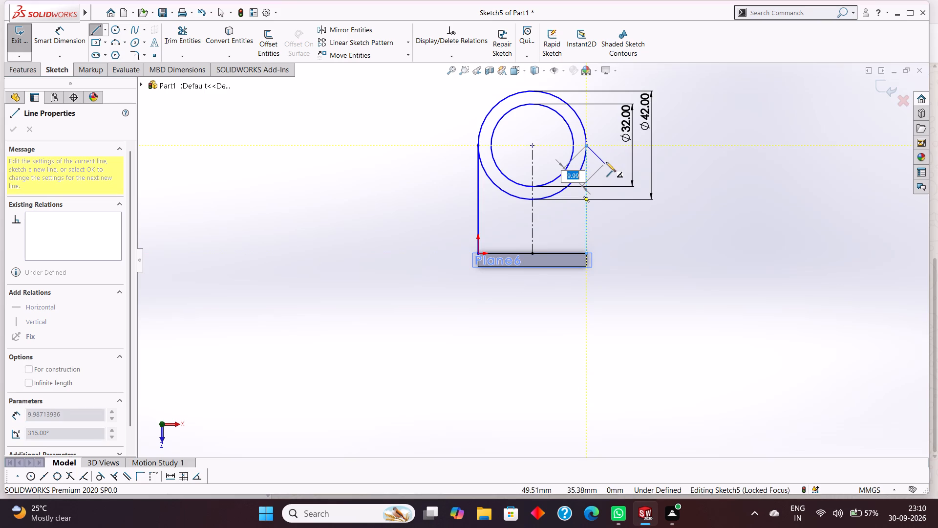
right_click(606, 162)
click(615, 165)
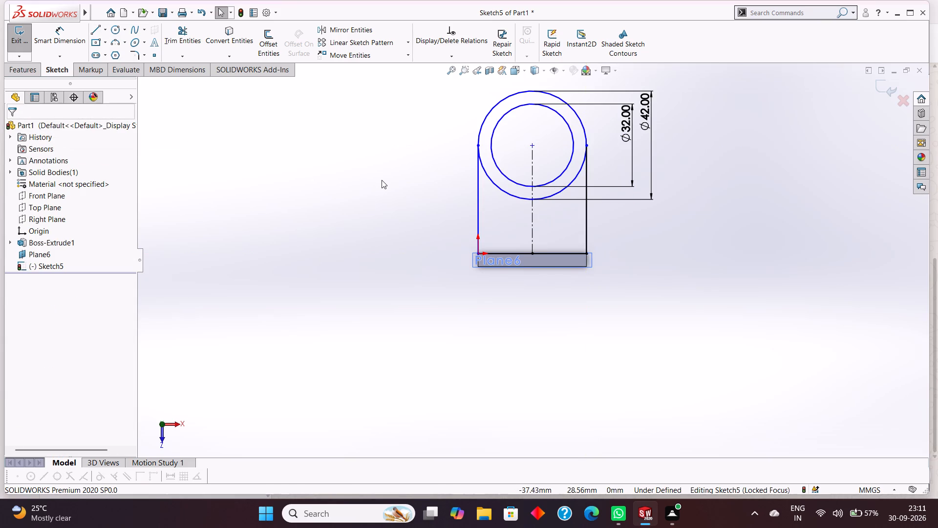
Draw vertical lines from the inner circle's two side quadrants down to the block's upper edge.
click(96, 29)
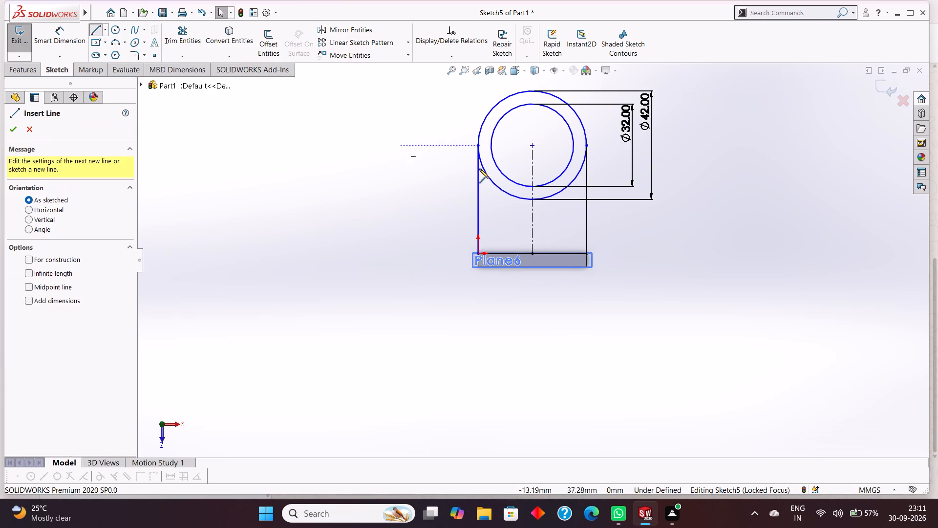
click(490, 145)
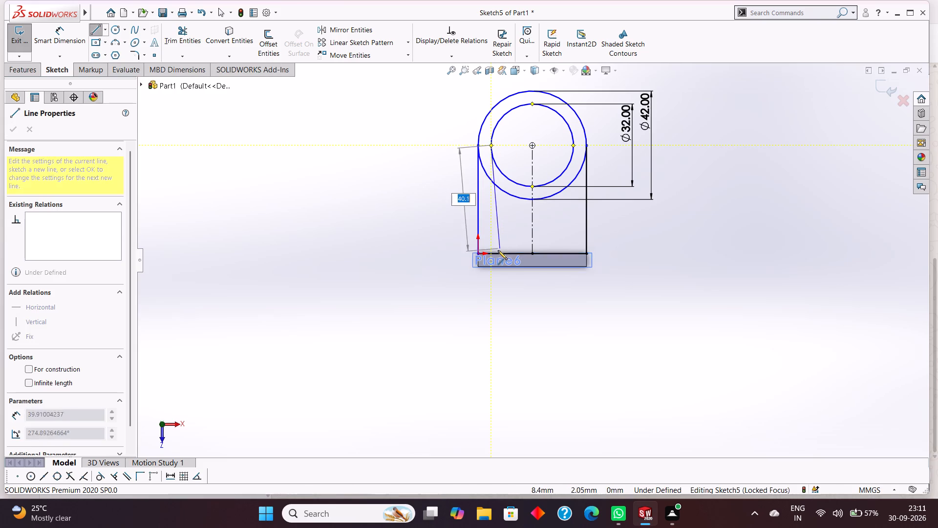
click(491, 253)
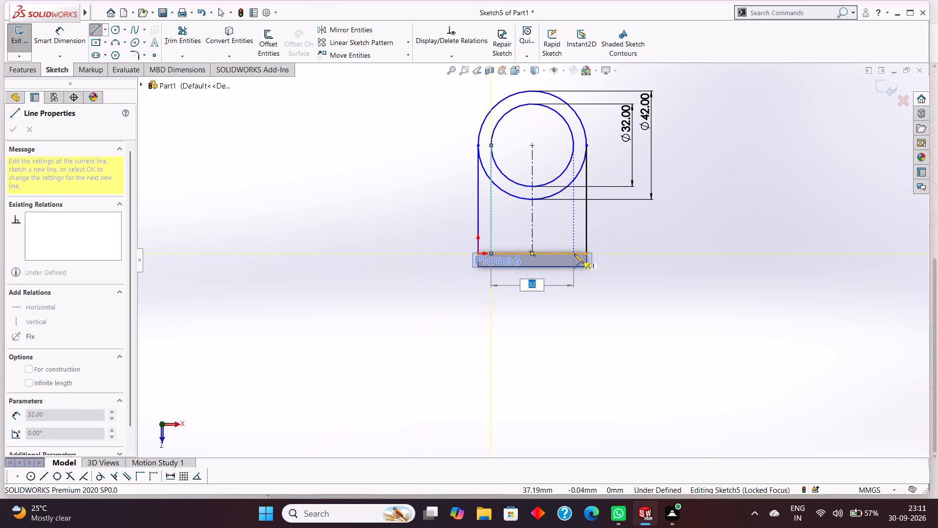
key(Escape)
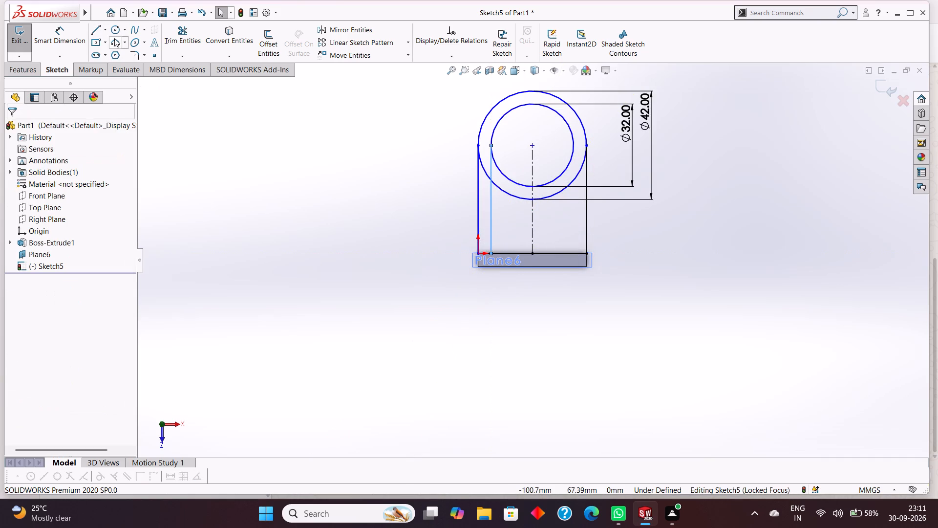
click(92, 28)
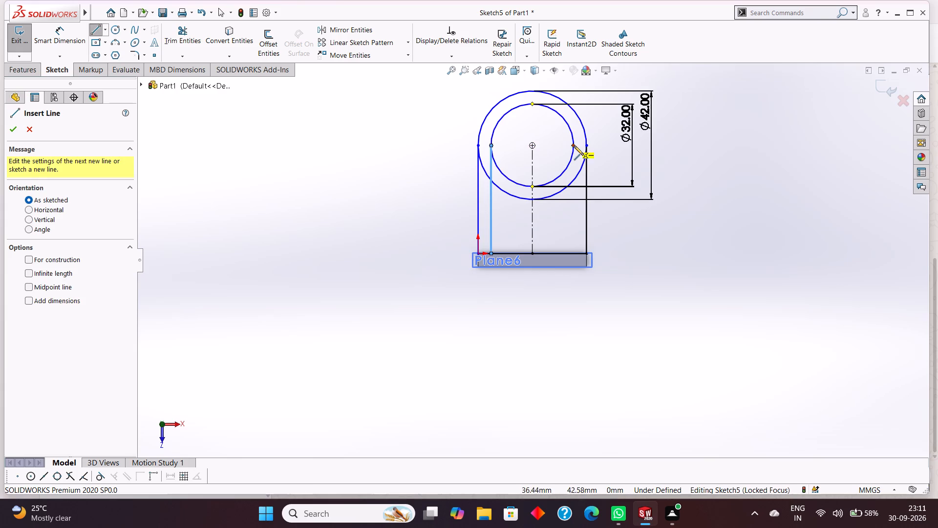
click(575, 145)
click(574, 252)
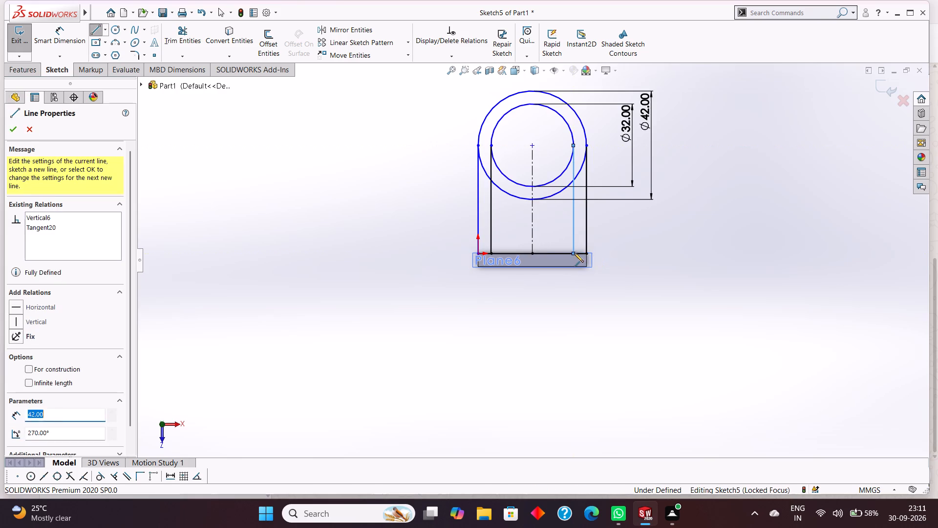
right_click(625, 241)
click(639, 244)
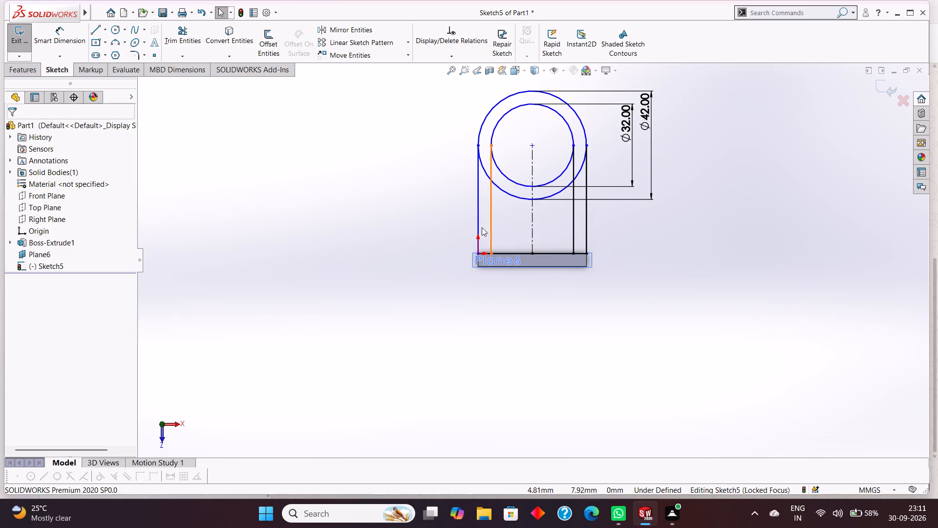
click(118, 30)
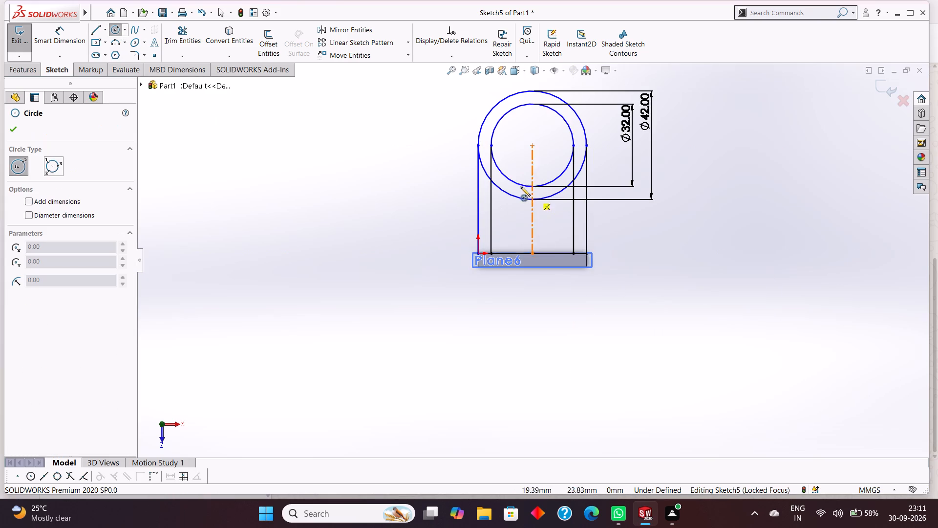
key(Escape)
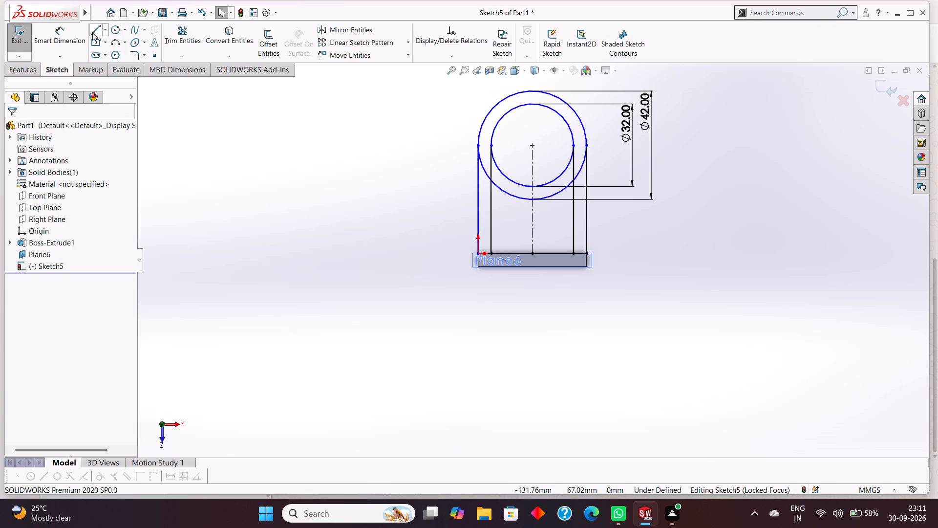
Trim away the lower halves of both circles, leaving two concentric arches above the vertical lines.
click(175, 33)
click(505, 175)
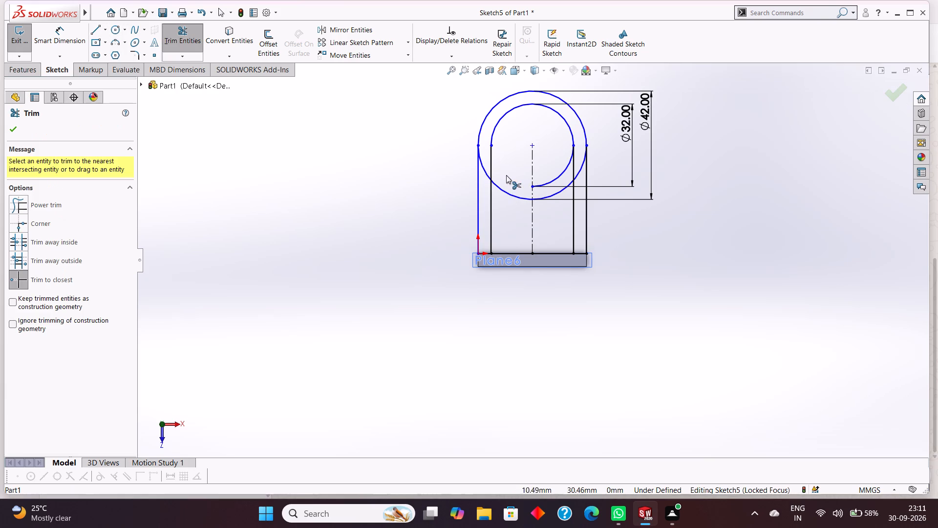
click(561, 170)
click(559, 174)
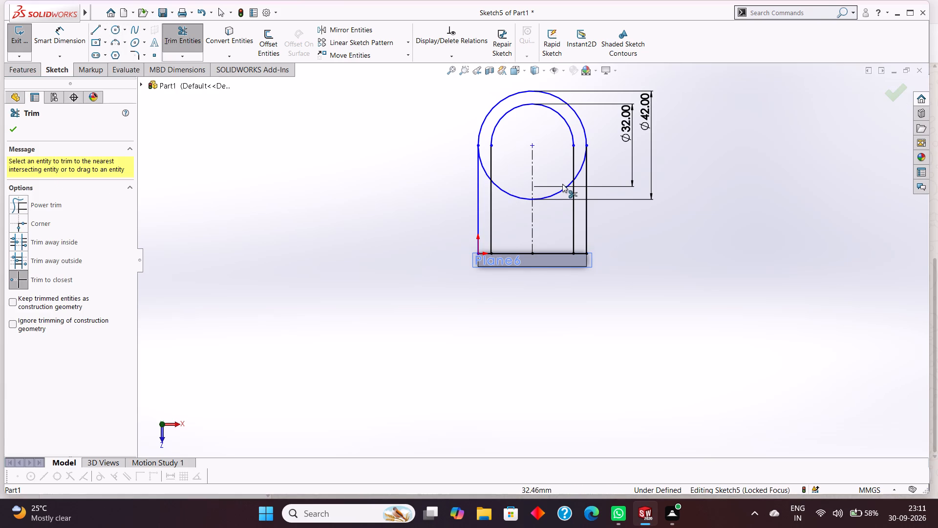
click(562, 189)
click(514, 193)
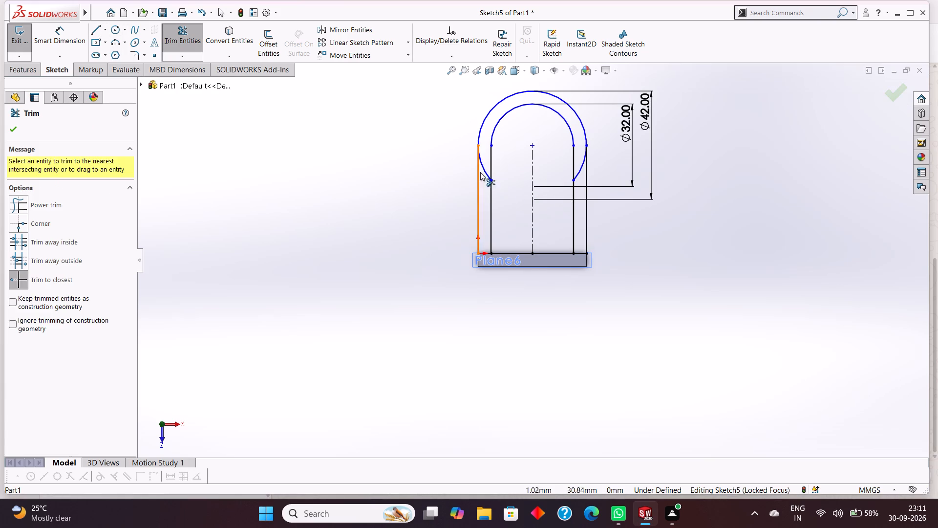
click(485, 167)
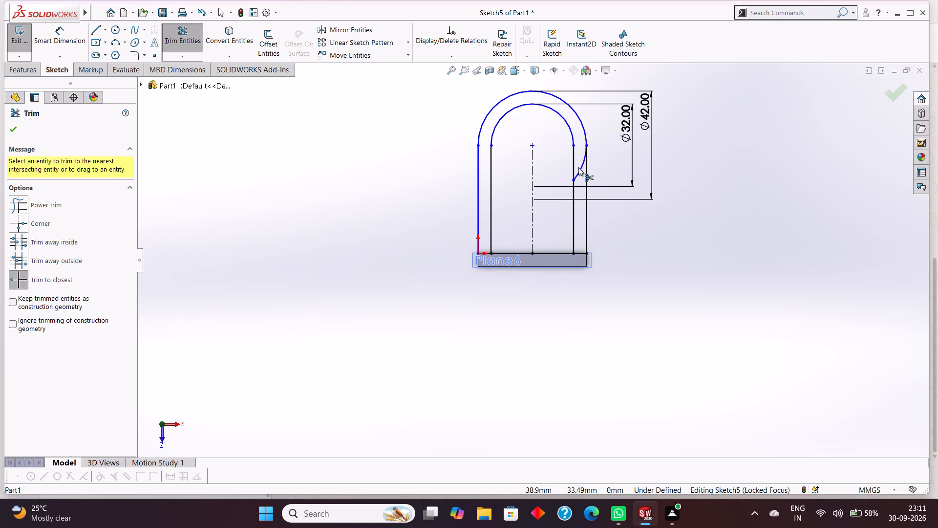
click(578, 169)
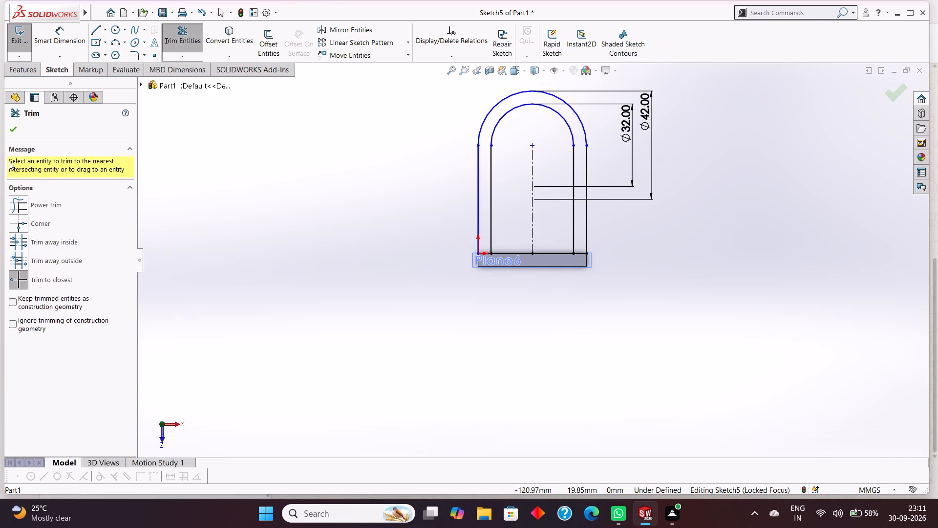
click(14, 132)
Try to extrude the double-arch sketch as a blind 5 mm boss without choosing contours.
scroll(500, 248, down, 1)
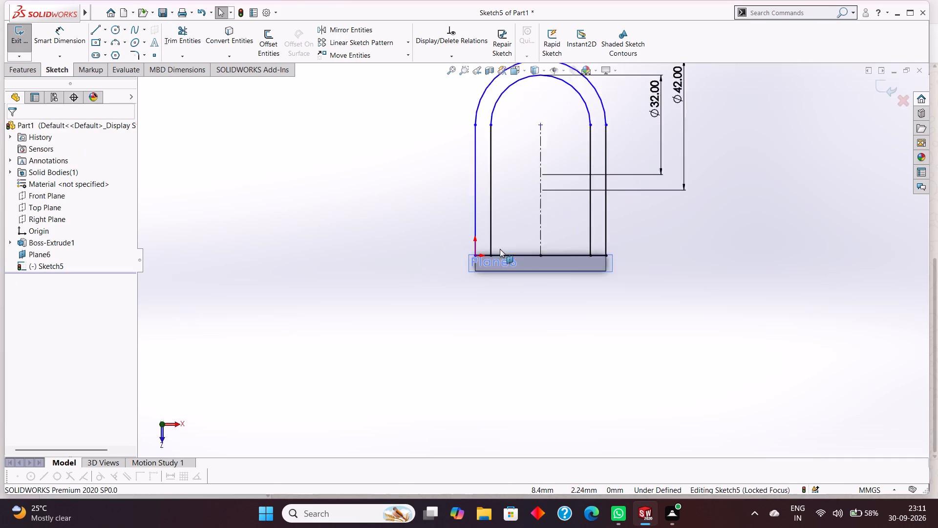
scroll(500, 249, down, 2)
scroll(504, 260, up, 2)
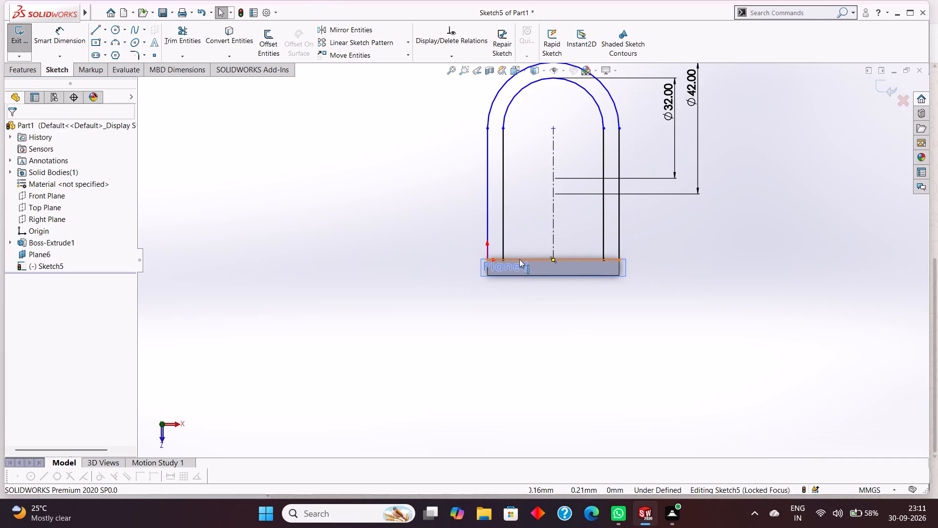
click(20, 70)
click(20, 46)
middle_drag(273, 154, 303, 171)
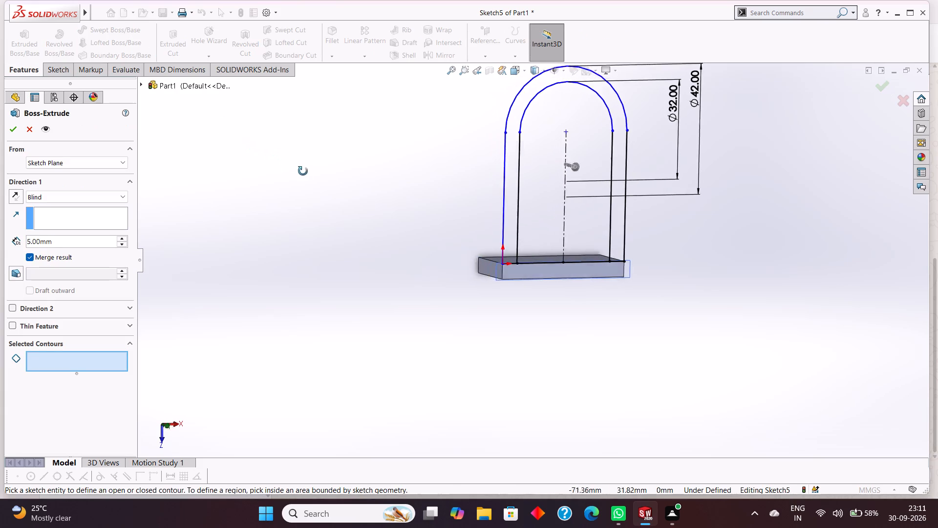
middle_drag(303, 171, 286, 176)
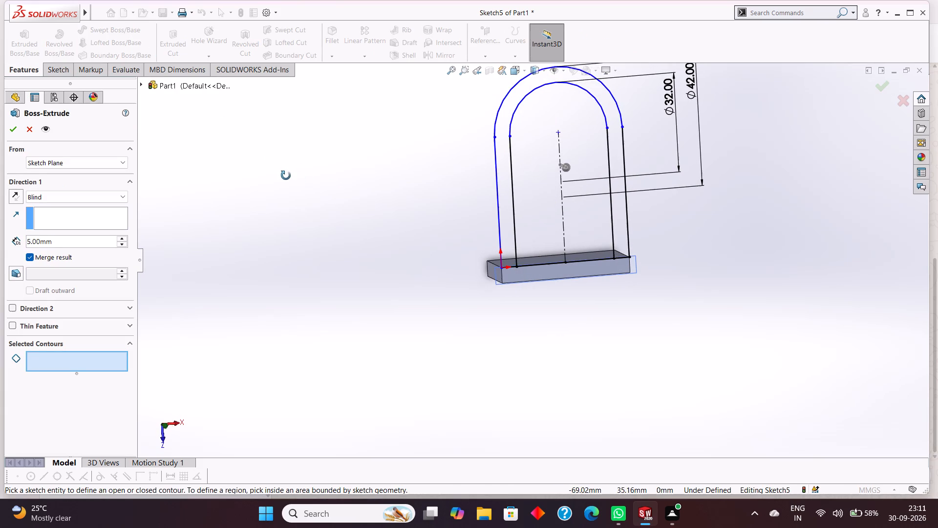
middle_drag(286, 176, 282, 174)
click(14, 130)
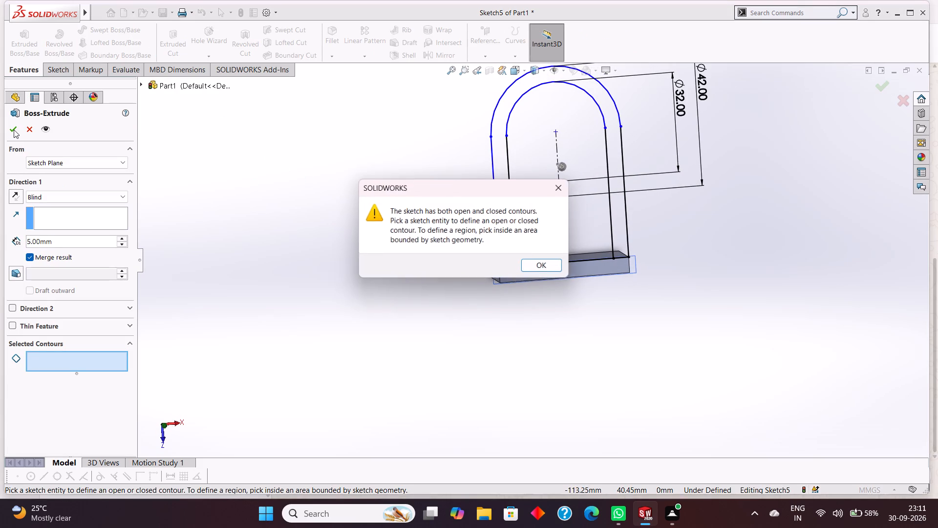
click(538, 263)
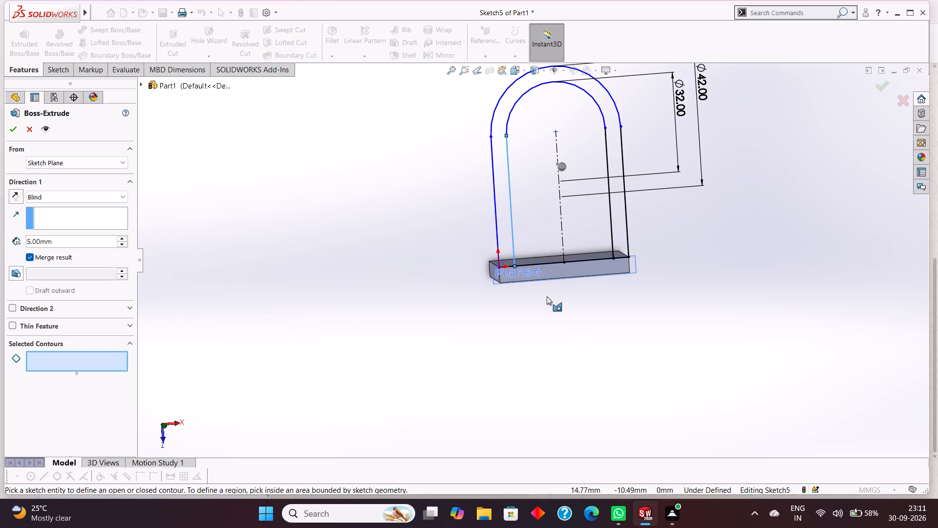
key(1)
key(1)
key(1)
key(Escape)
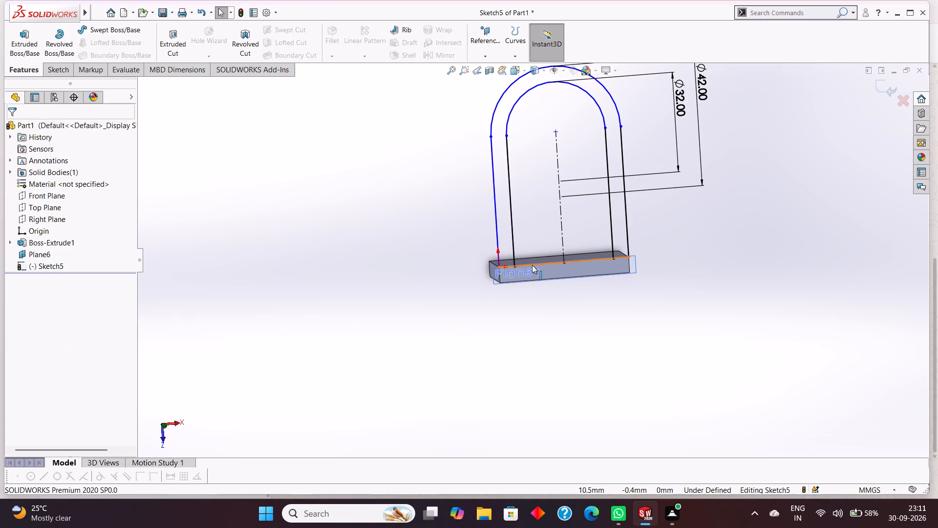
Delete the inner arch from the sketch, removing its two vertical lines and its 16 mm radius arc.
scroll(524, 262, down, 2)
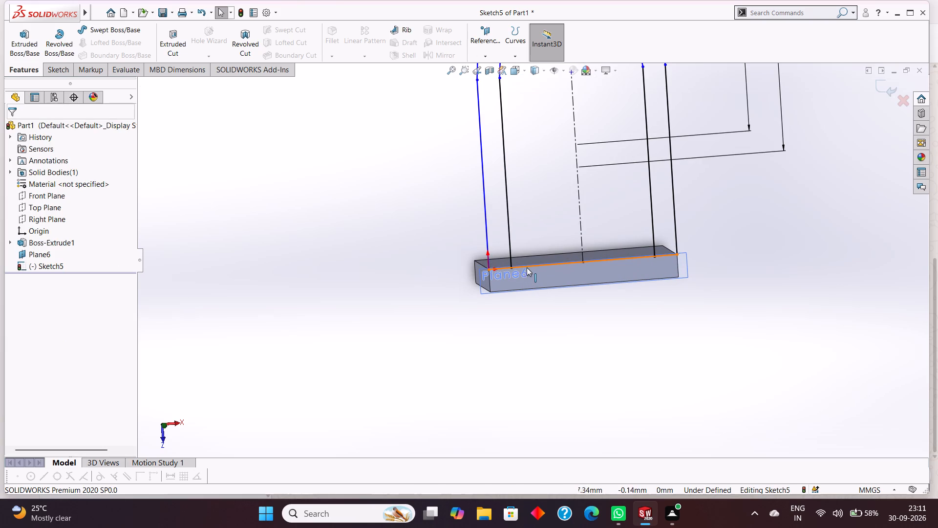
scroll(512, 266, up, 2)
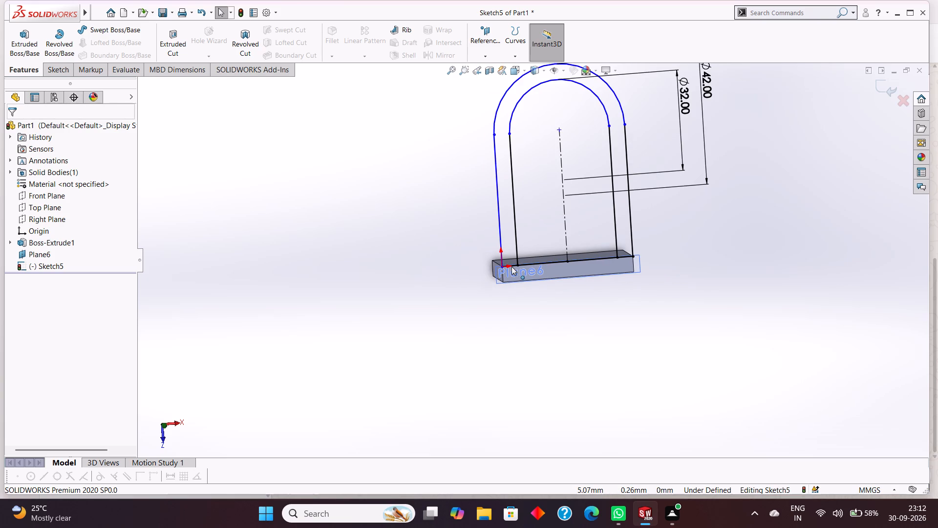
key(Escape)
key(Escape)
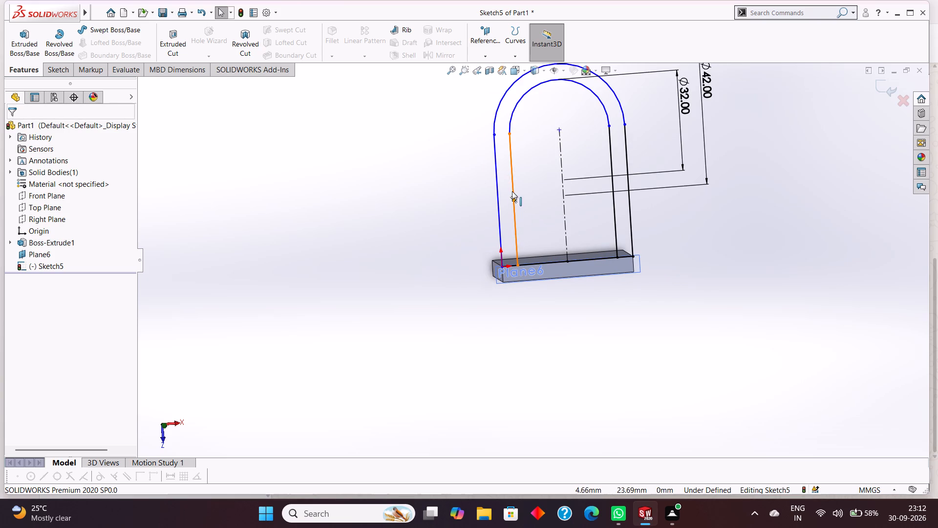
right_click(513, 190)
click(555, 344)
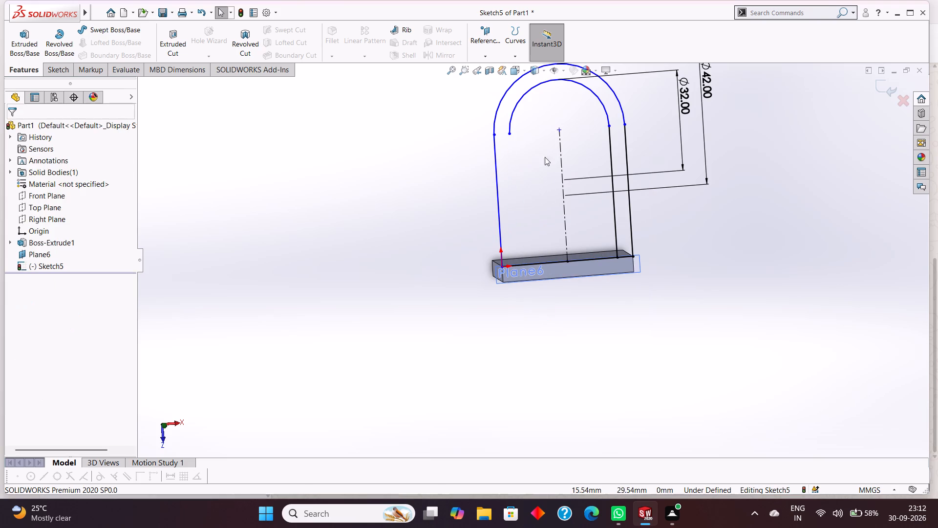
right_click(525, 94)
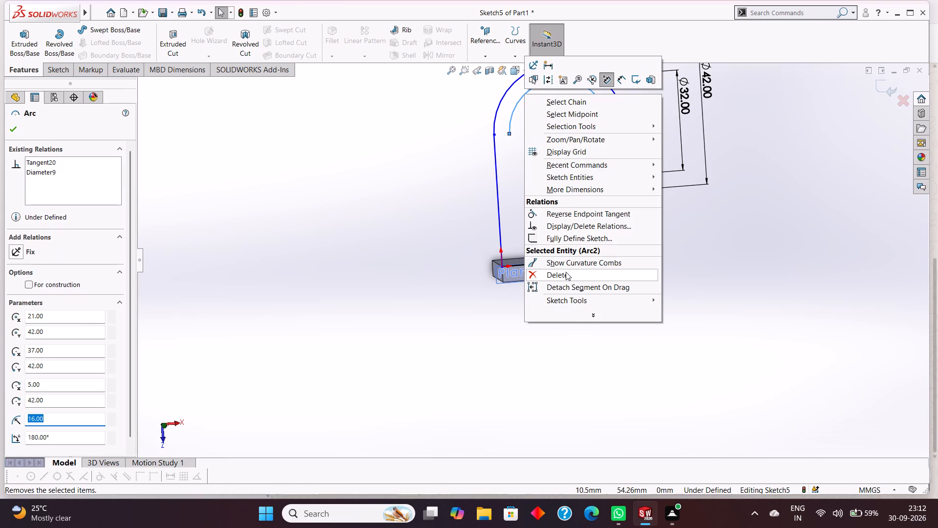
click(566, 272)
click(417, 254)
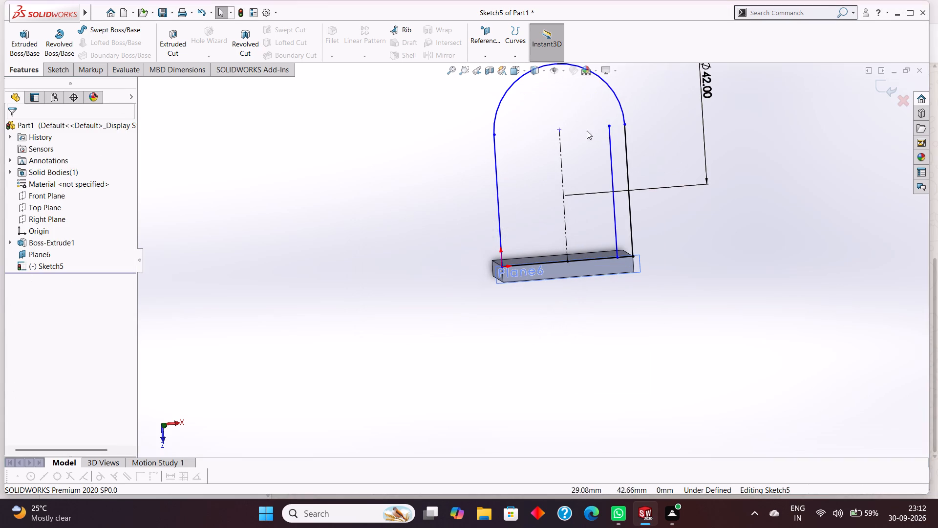
right_click(610, 150)
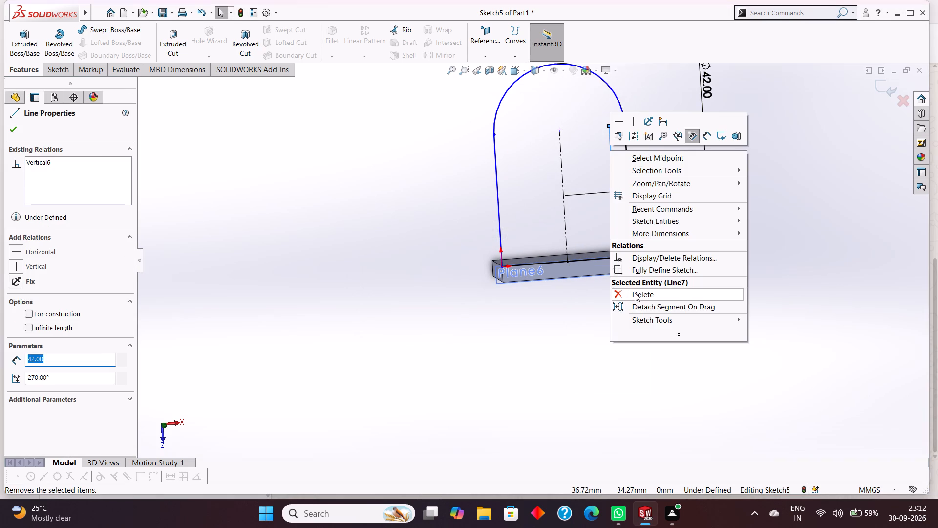
click(635, 293)
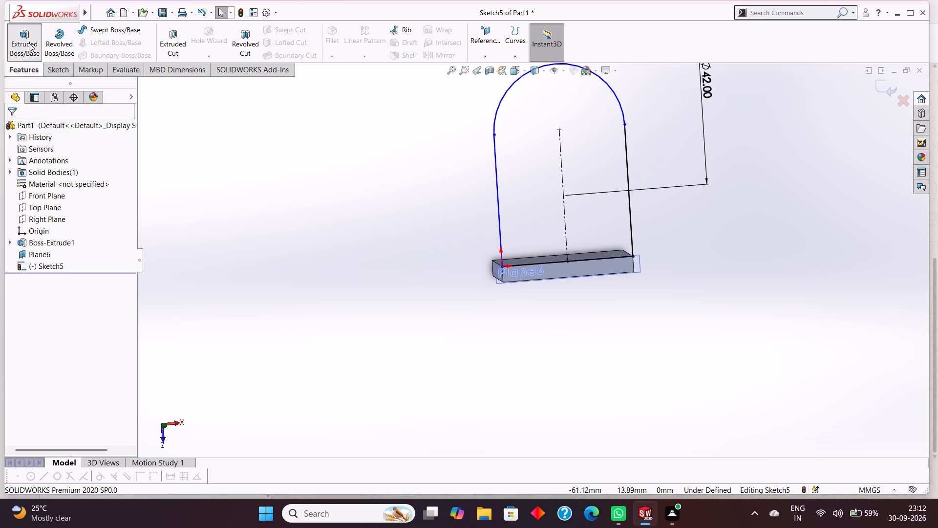
Extrude the remaining arch profile as a boss with end condition Through All, reversed so it runs over the block.
click(29, 43)
middle_drag(272, 152, 329, 188)
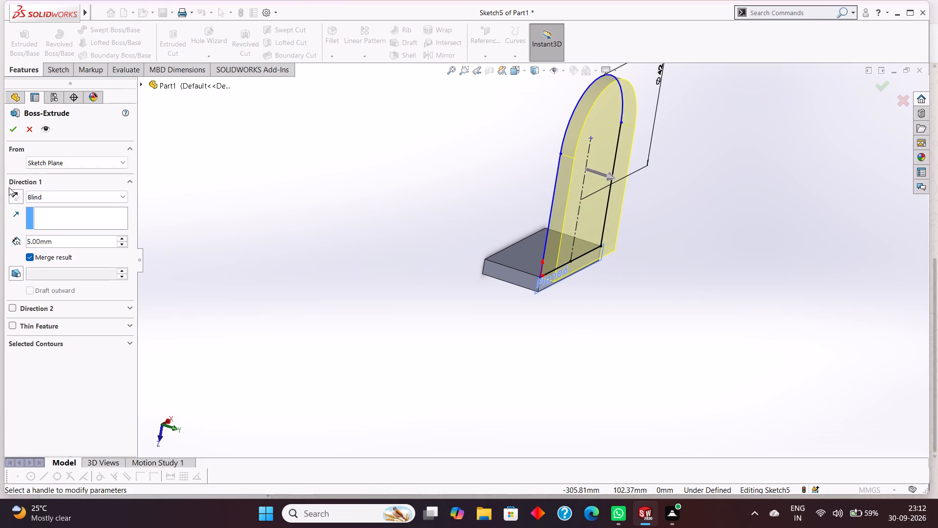
click(64, 195)
click(60, 214)
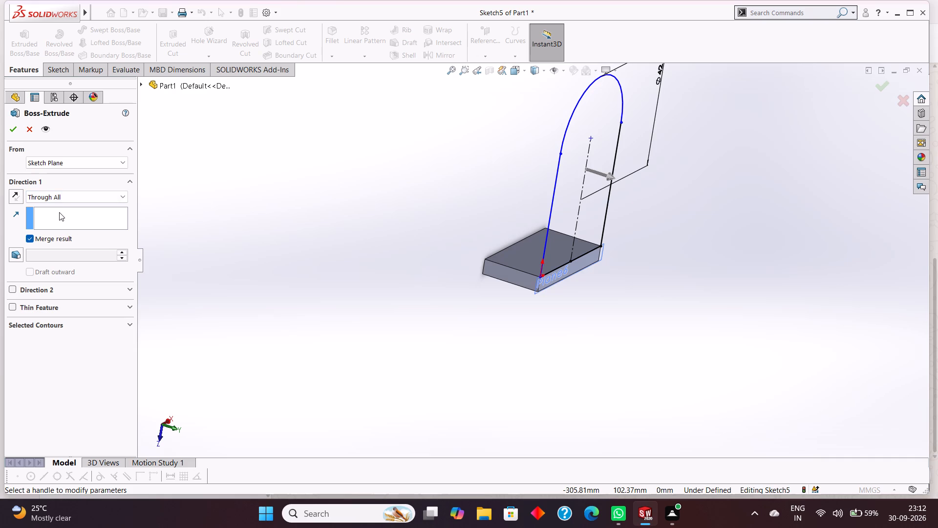
click(14, 194)
click(10, 129)
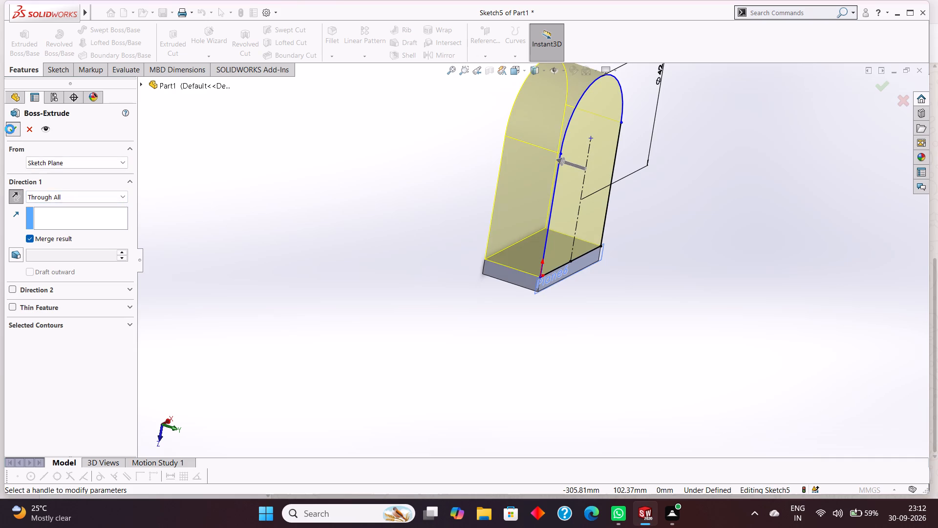
click(219, 178)
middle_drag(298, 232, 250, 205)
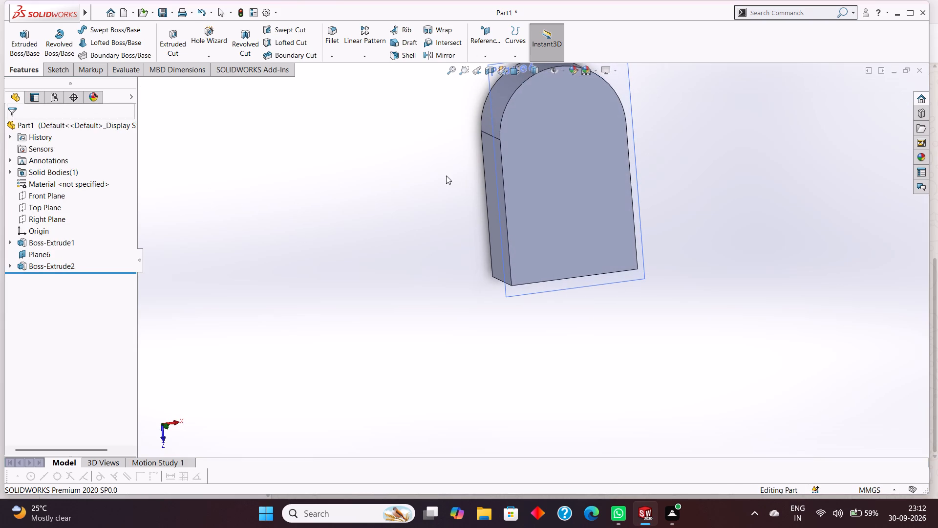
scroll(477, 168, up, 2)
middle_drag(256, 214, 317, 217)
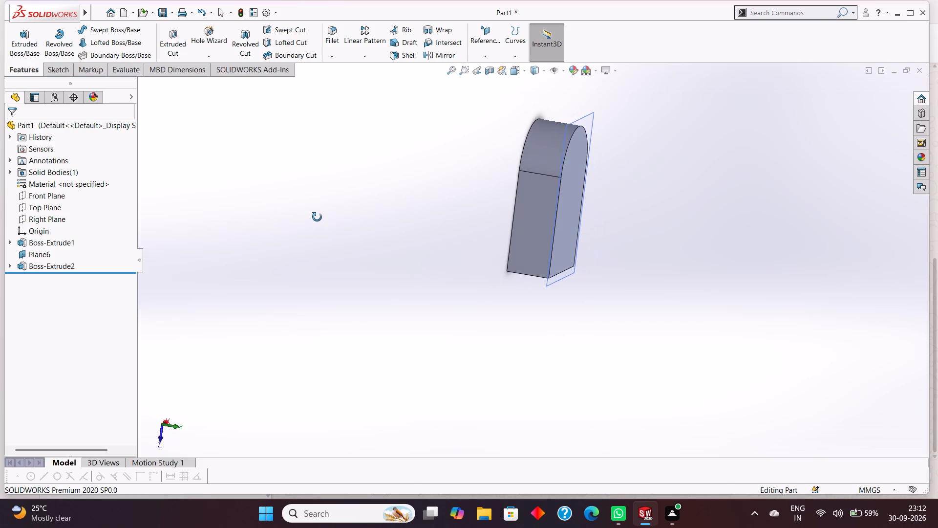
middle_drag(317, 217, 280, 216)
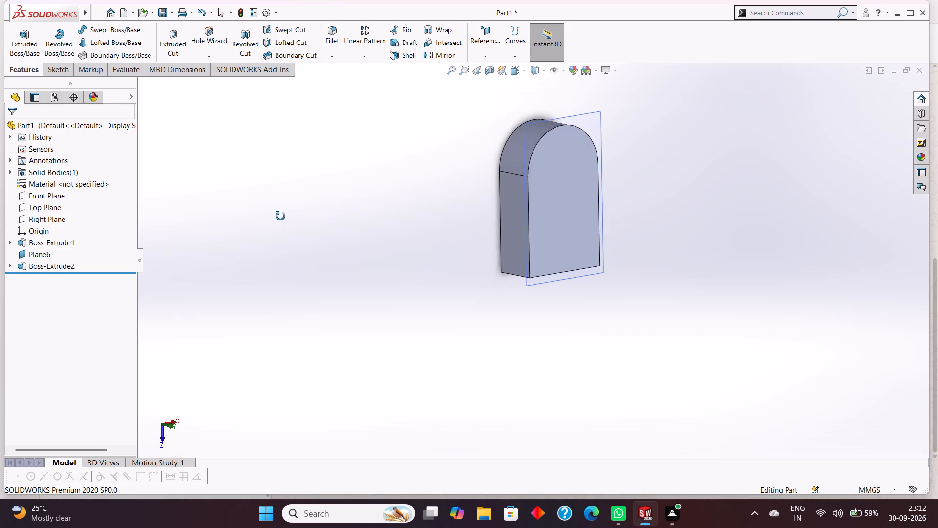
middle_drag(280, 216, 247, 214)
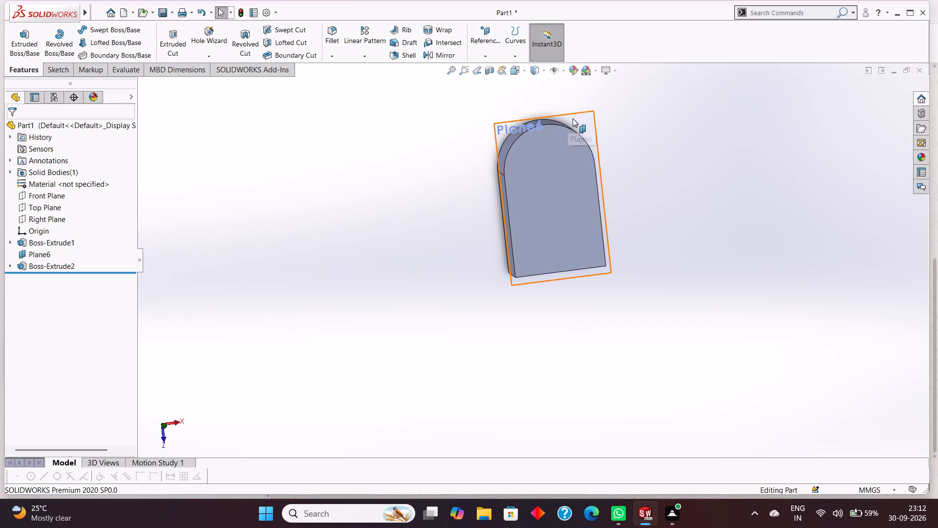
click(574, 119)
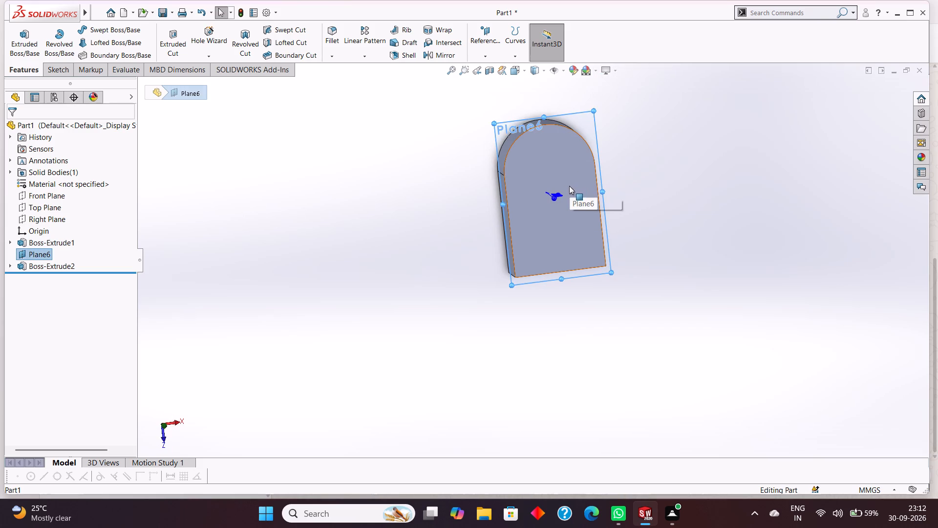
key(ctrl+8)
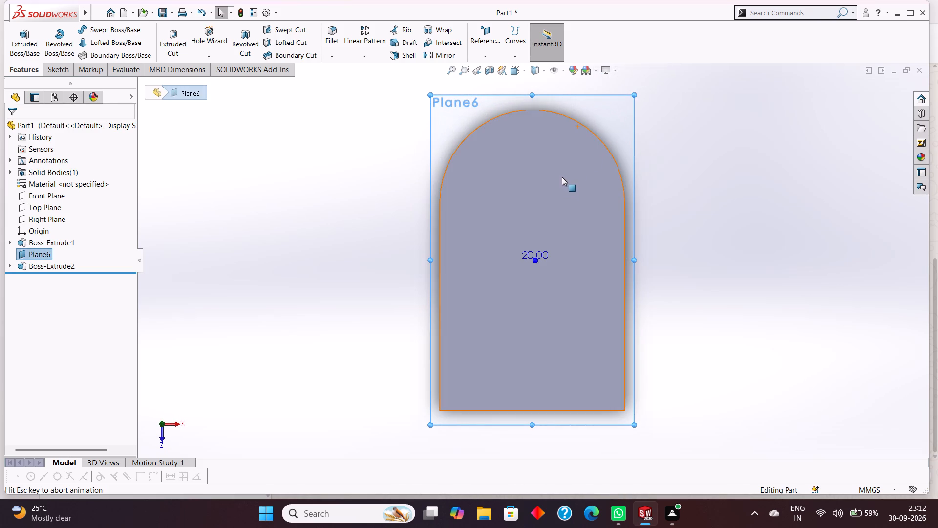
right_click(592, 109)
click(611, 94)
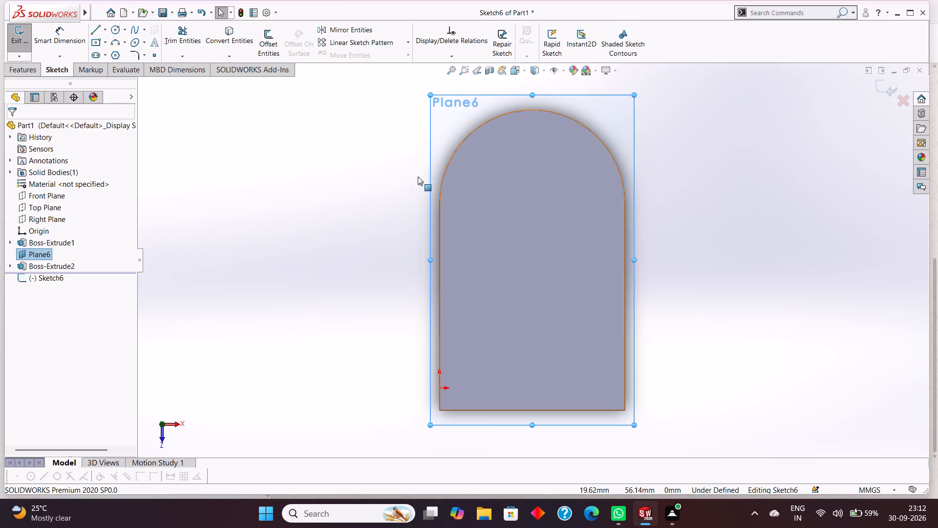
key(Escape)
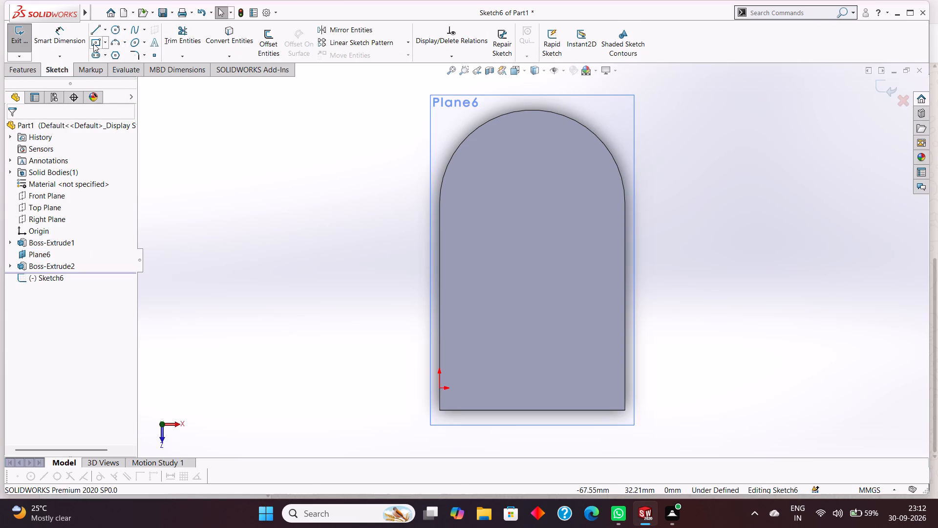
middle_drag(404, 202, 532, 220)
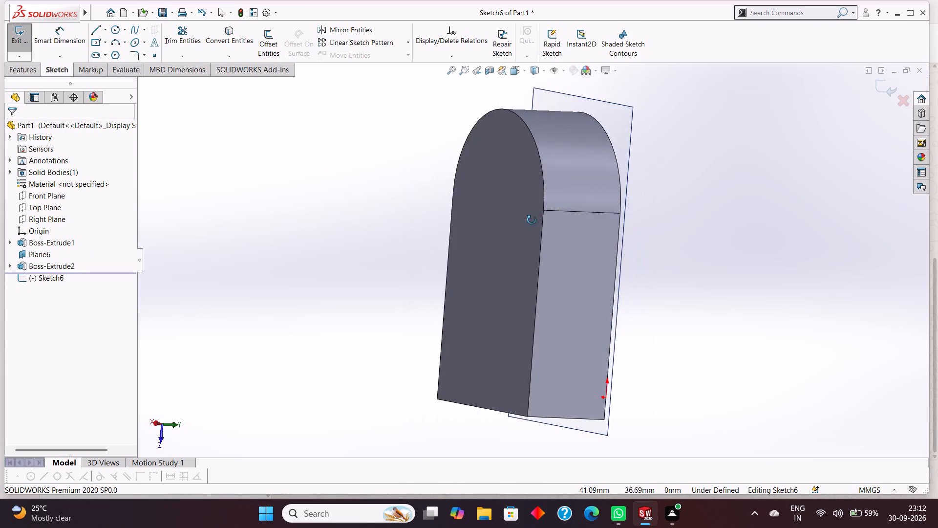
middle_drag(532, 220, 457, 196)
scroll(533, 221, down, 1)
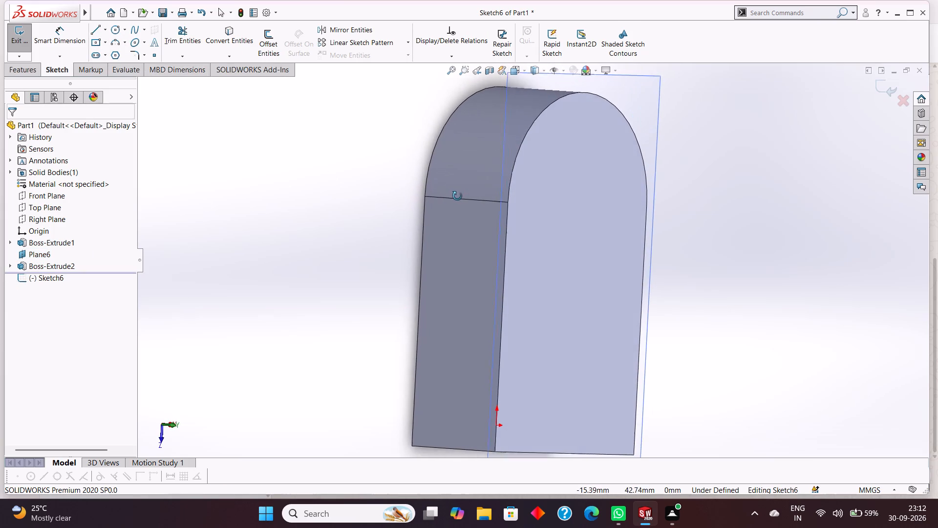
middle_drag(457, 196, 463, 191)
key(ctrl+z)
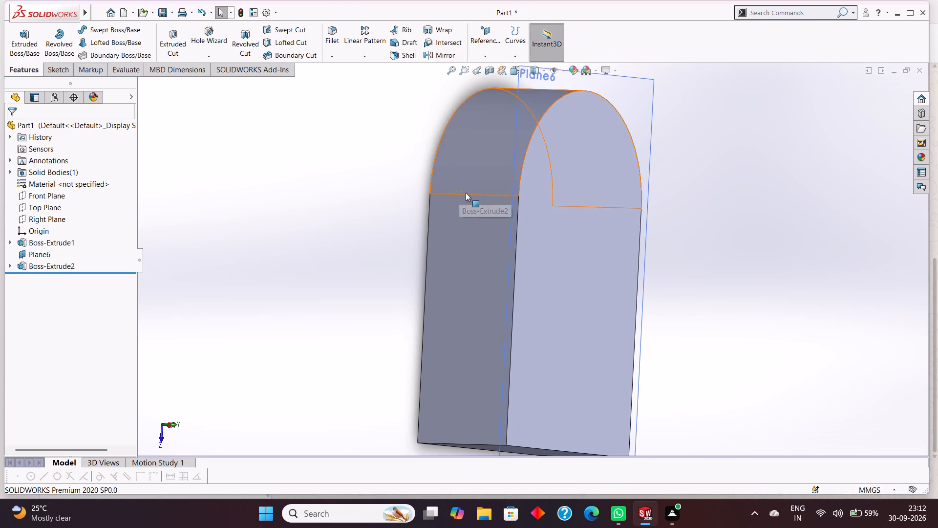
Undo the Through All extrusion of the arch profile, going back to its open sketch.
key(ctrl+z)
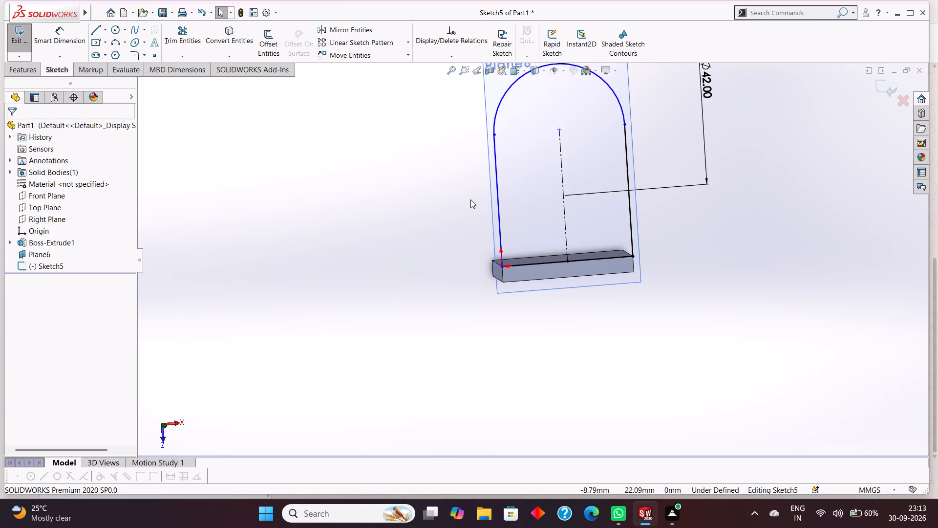
Extrude the arch profile as a boss with end condition Through All, reversed so it runs back over the block.
scroll(474, 206, down, 1)
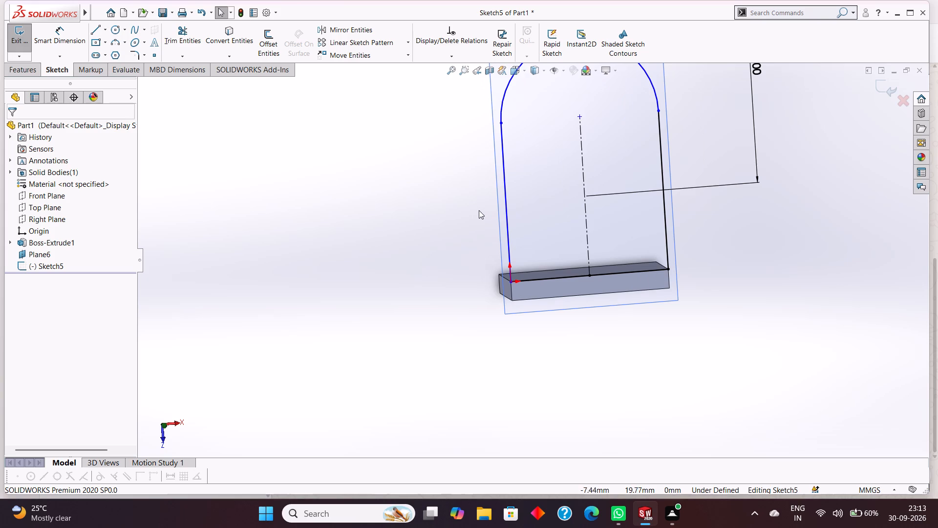
scroll(449, 271, up, 1)
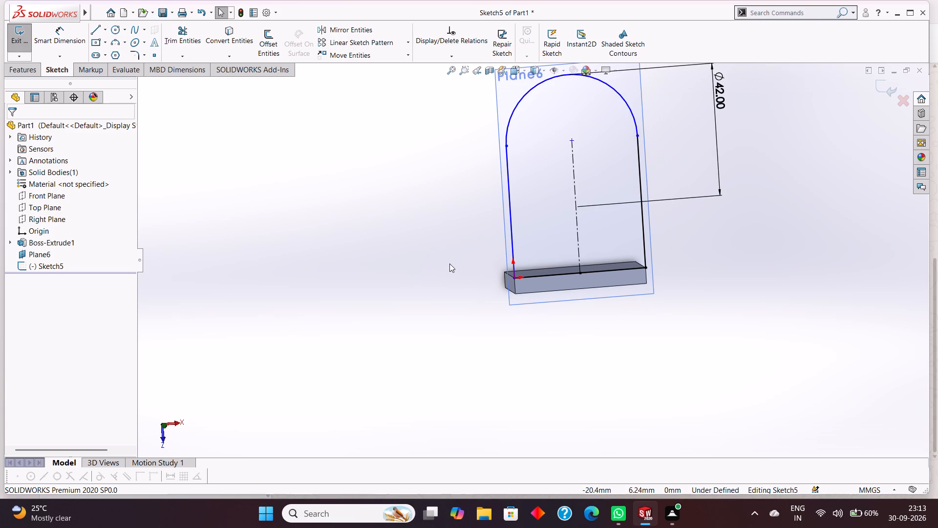
middle_drag(449, 264, 457, 287)
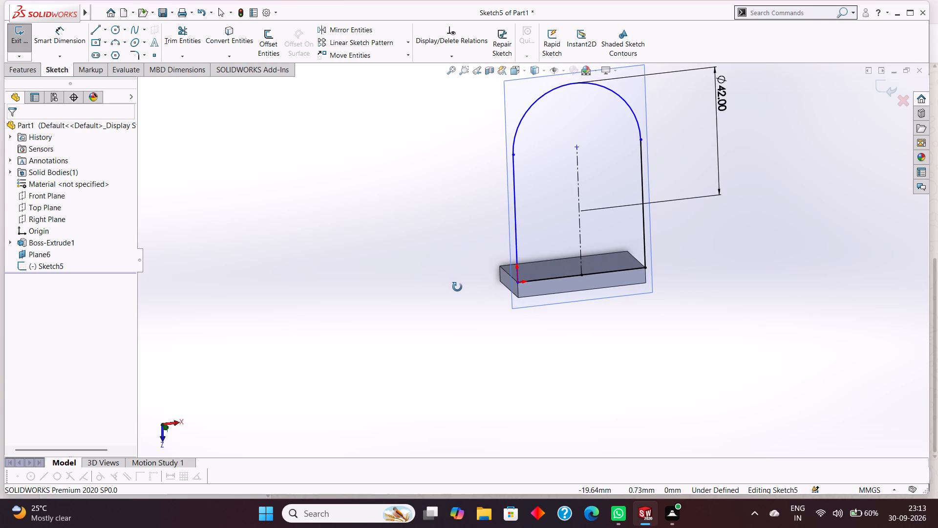
middle_drag(457, 287, 461, 292)
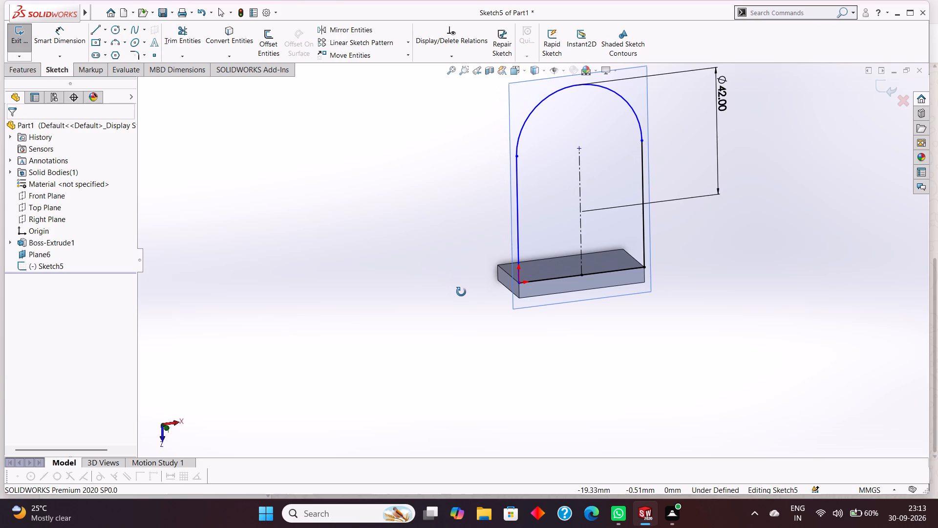
middle_drag(461, 292, 461, 291)
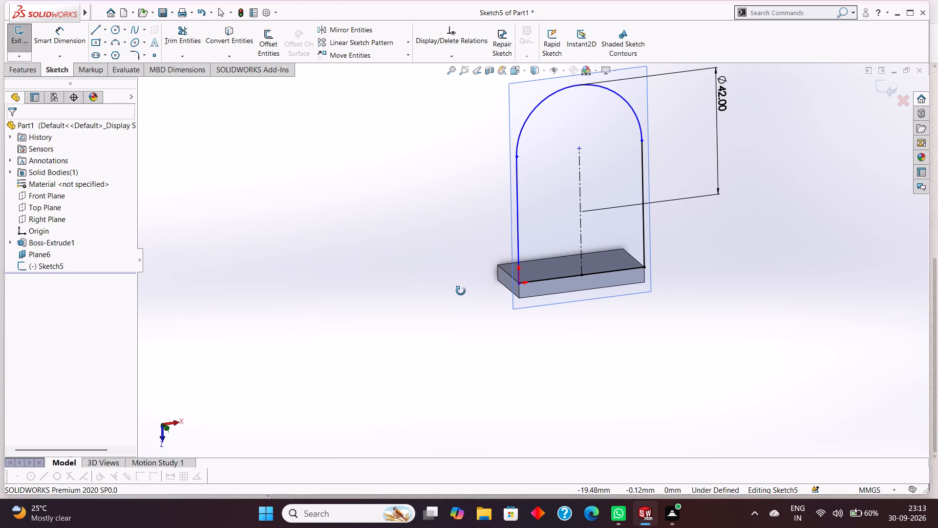
middle_drag(461, 291, 454, 279)
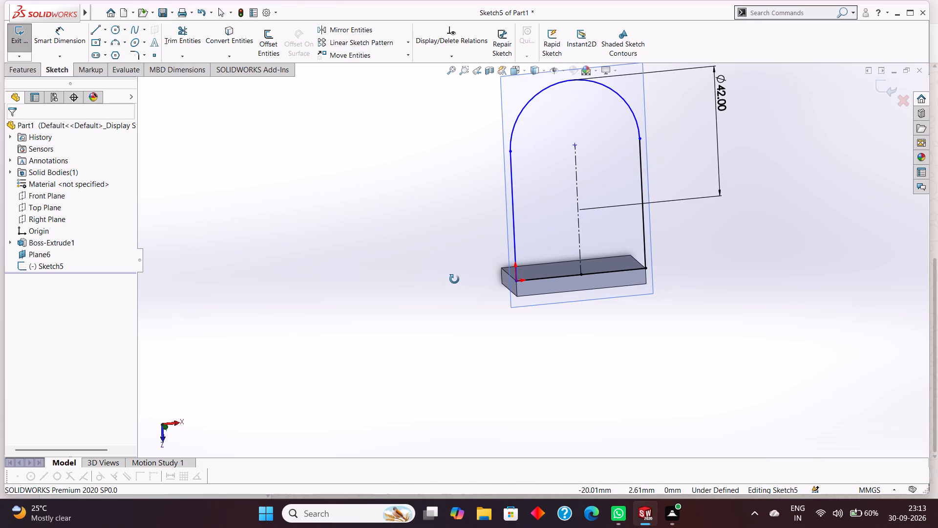
middle_drag(454, 279, 450, 278)
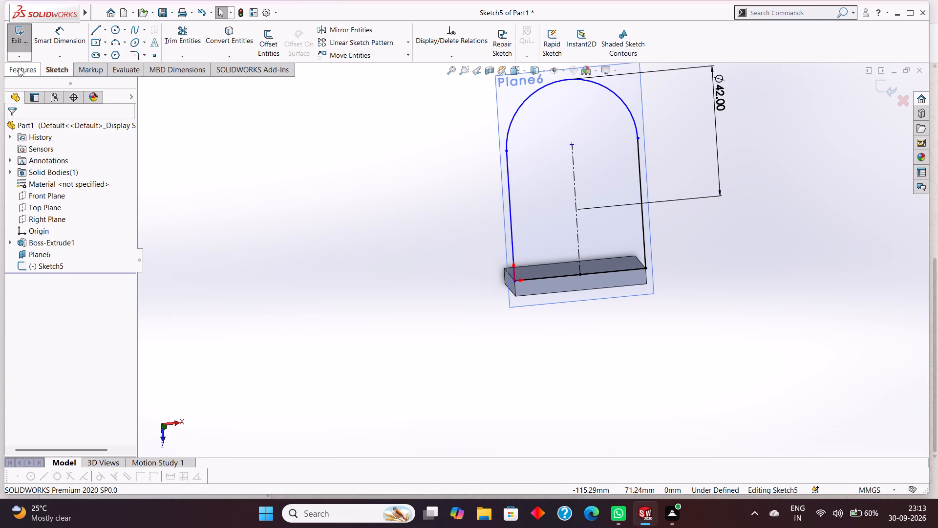
click(19, 67)
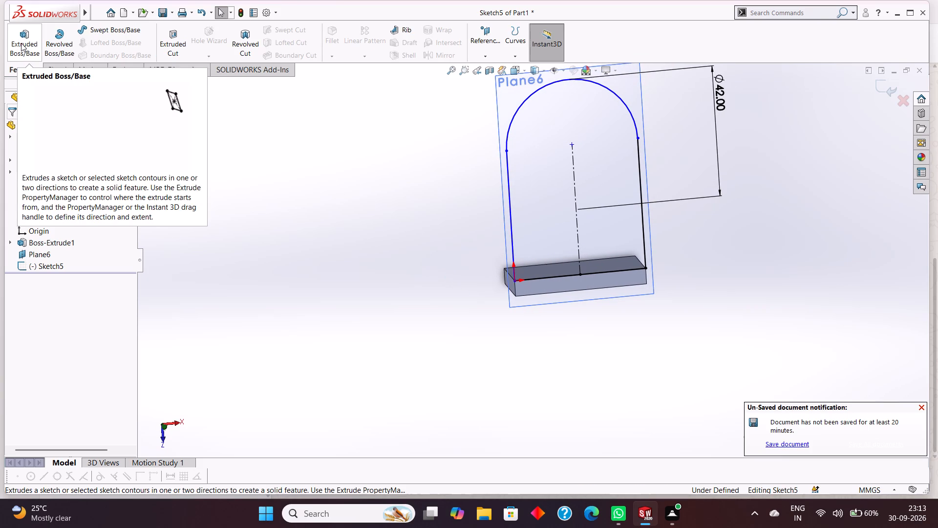
click(21, 43)
middle_drag(310, 179, 322, 186)
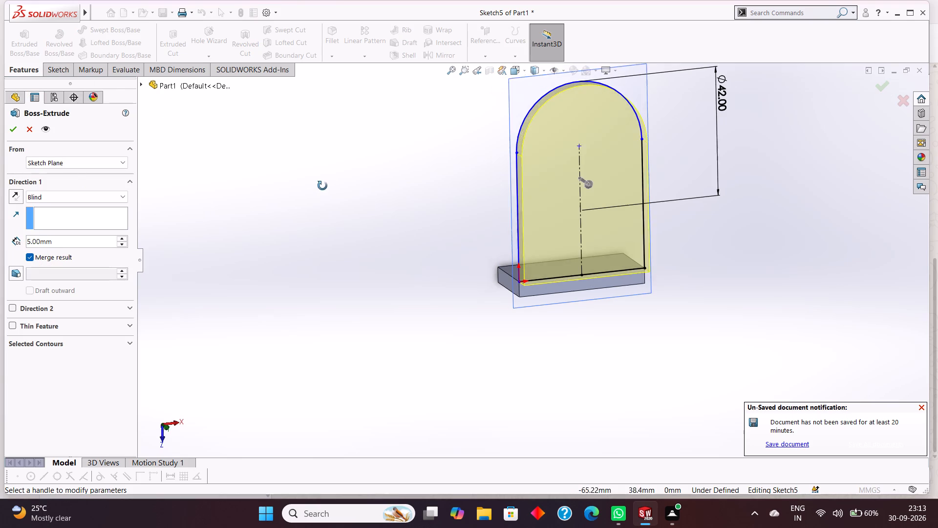
middle_drag(322, 186, 332, 195)
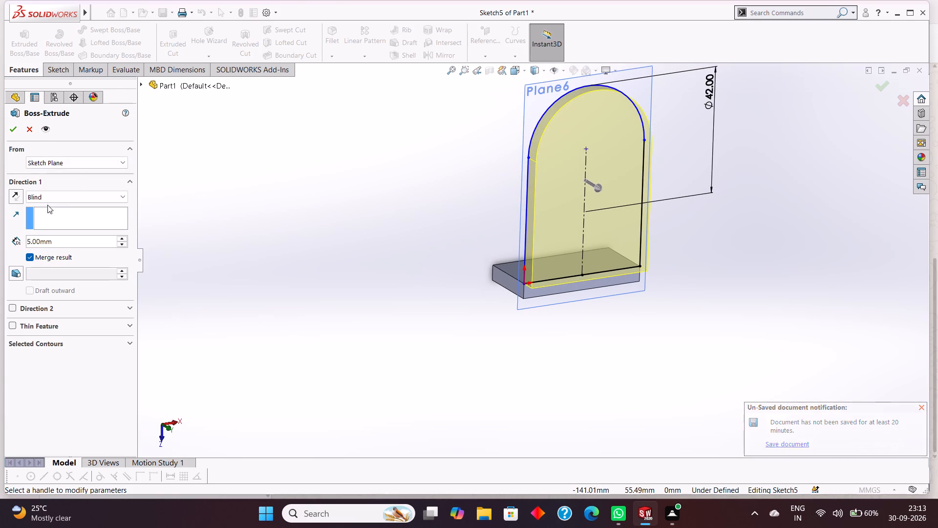
click(42, 195)
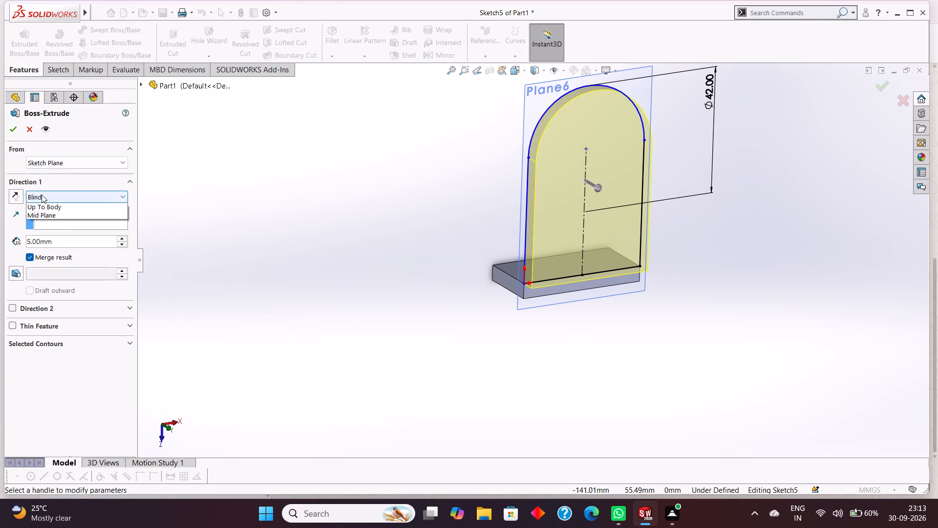
click(54, 195)
click(18, 200)
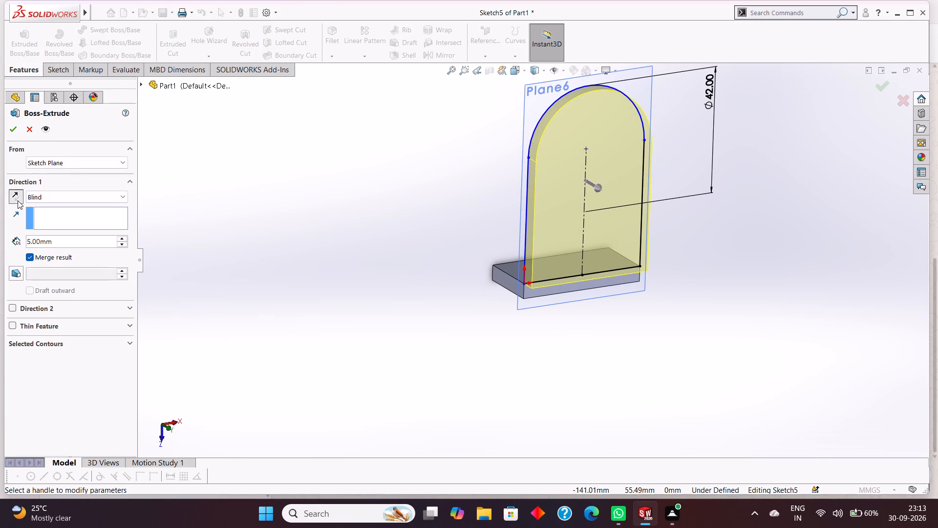
click(54, 197)
click(54, 213)
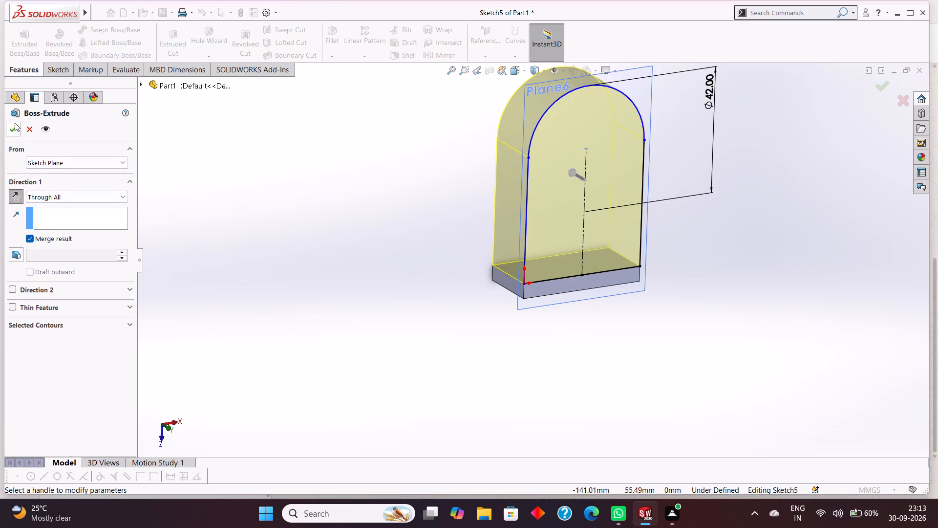
click(12, 126)
click(221, 198)
On the 20 mm offset plane, start a sketch and draw a circle about 28 mm in diameter, concentric with the arch top.
middle_drag(328, 236, 309, 222)
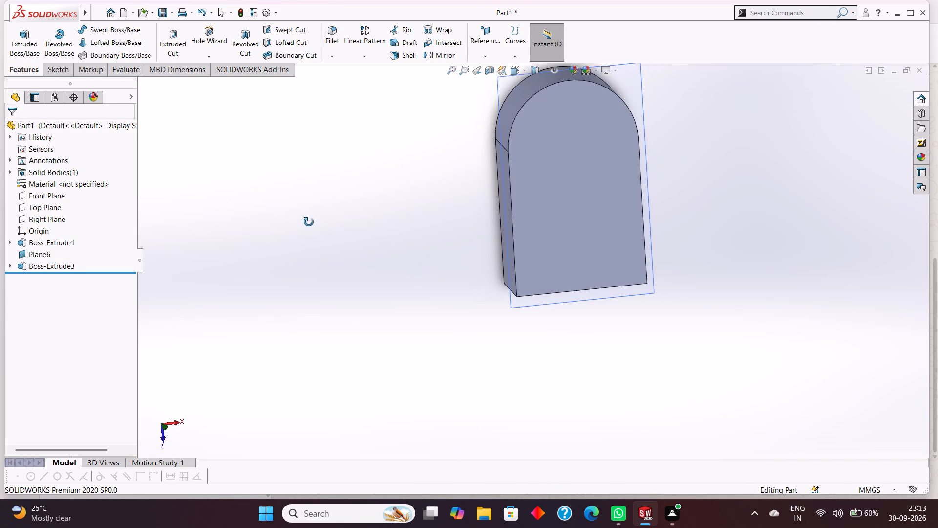
middle_drag(309, 222, 311, 224)
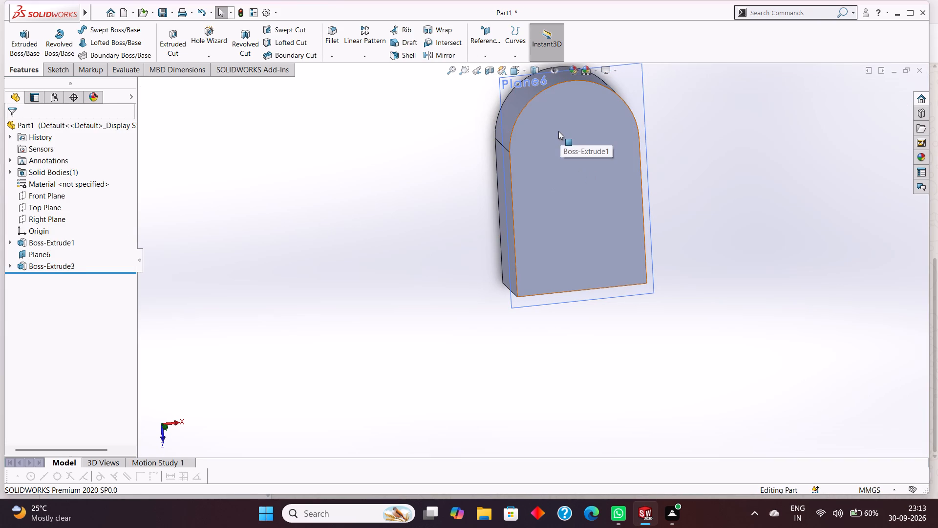
click(623, 76)
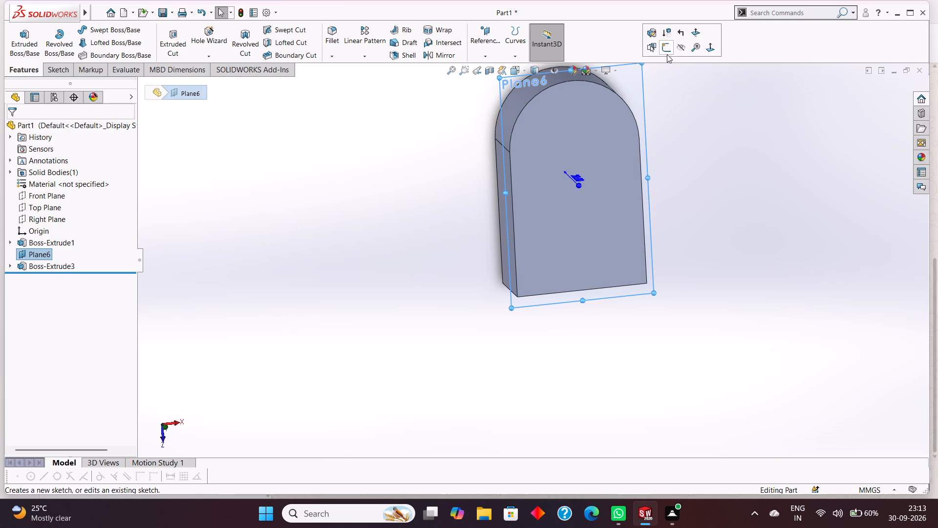
click(665, 53)
key(ctrl+8)
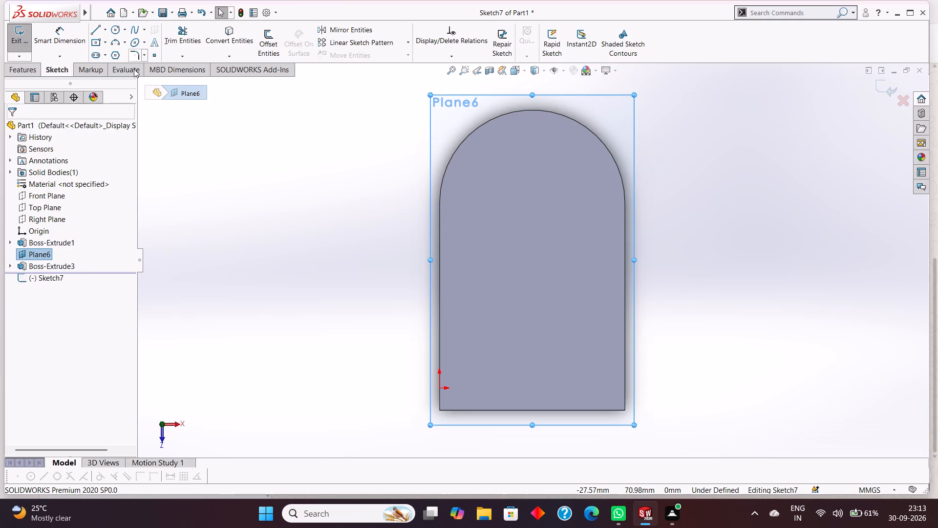
click(113, 29)
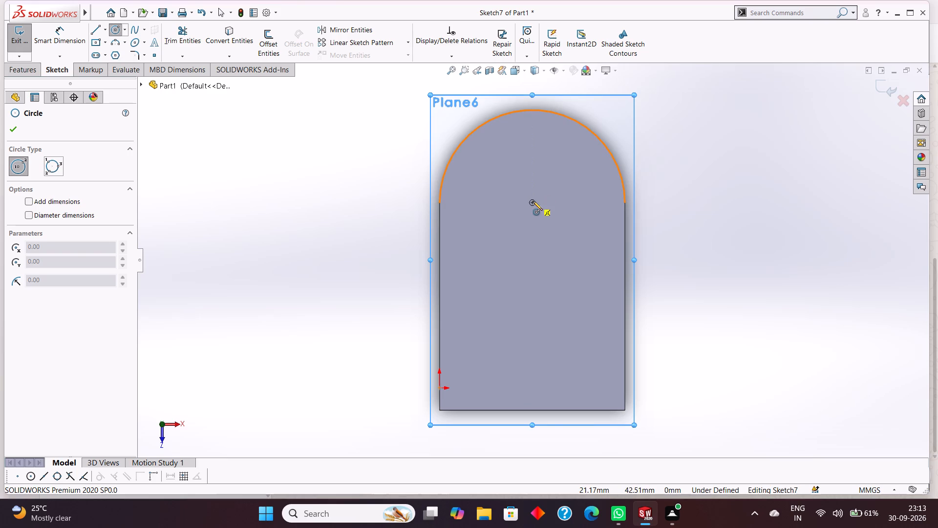
drag(533, 201, 589, 229)
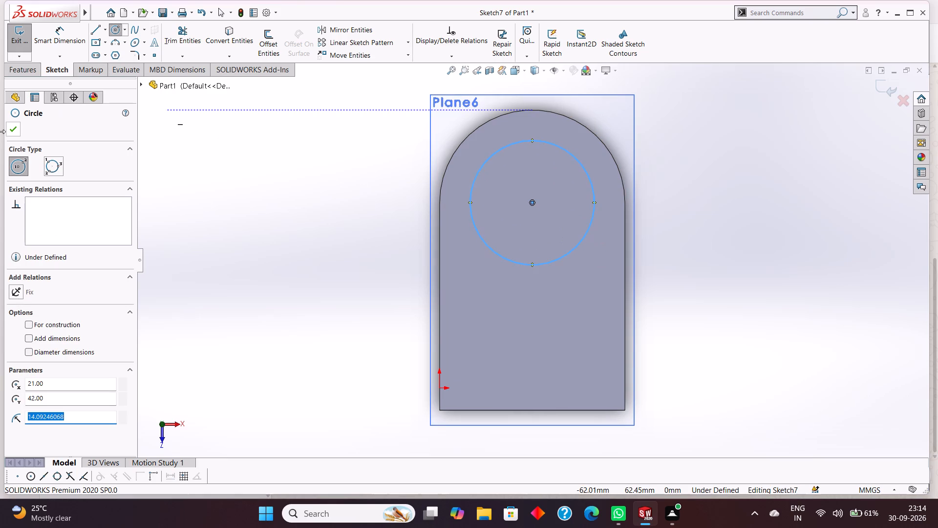
click(11, 130)
Dimension the circle's diameter as 32 mm.
click(55, 19)
click(62, 39)
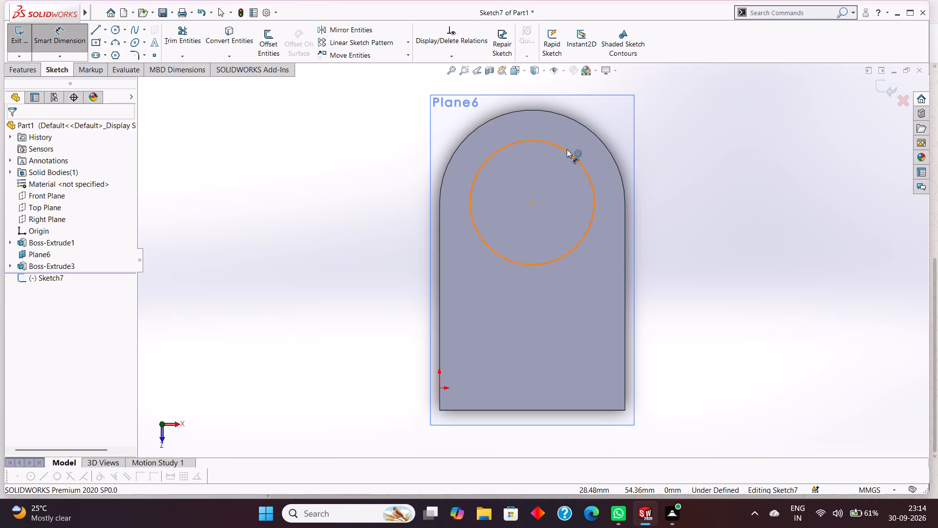
drag(567, 150, 572, 150)
click(682, 171)
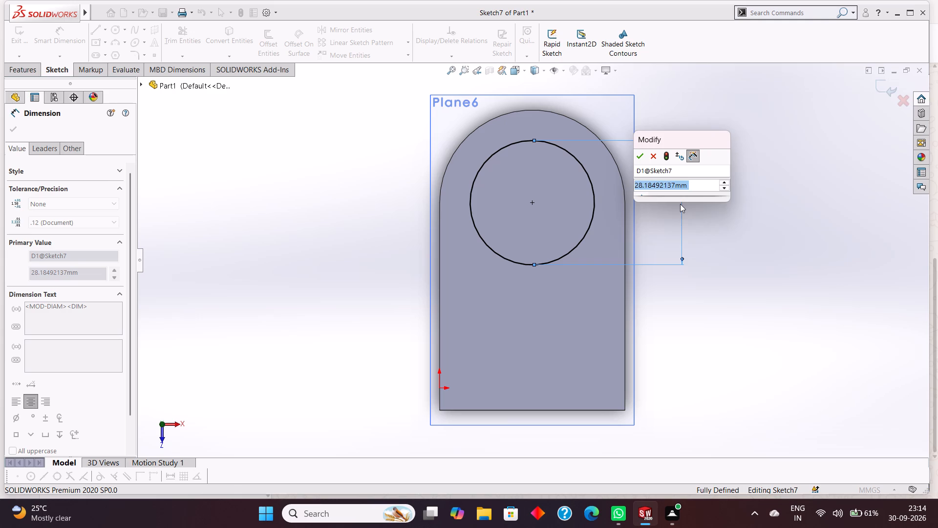
key(3)
key(2)
key(Return)
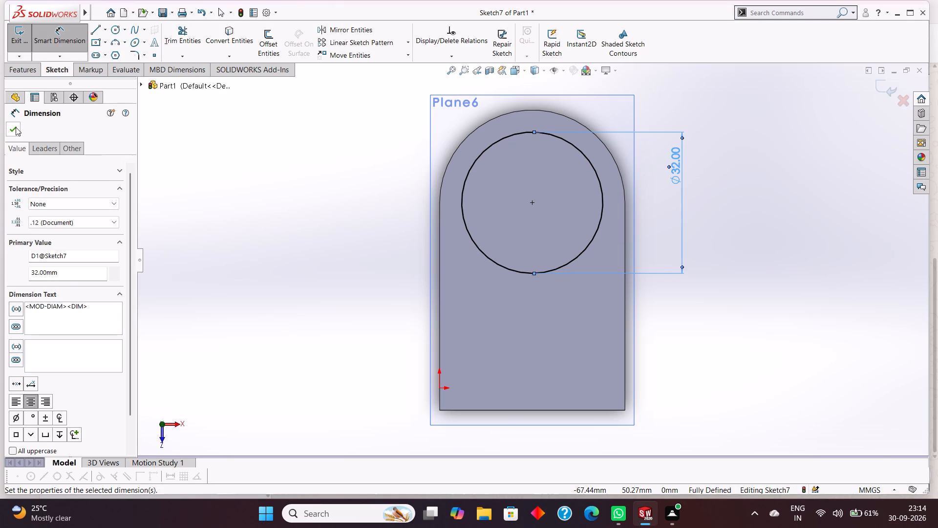
click(16, 127)
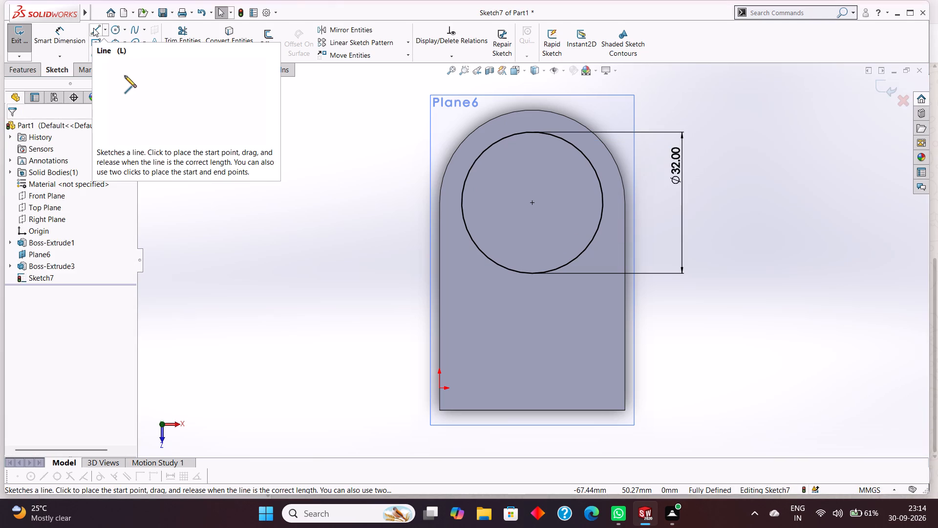
Draw vertical lines about 42 mm long down from both side points of the 32 mm circle, joined by a horizontal bottom line.
click(93, 28)
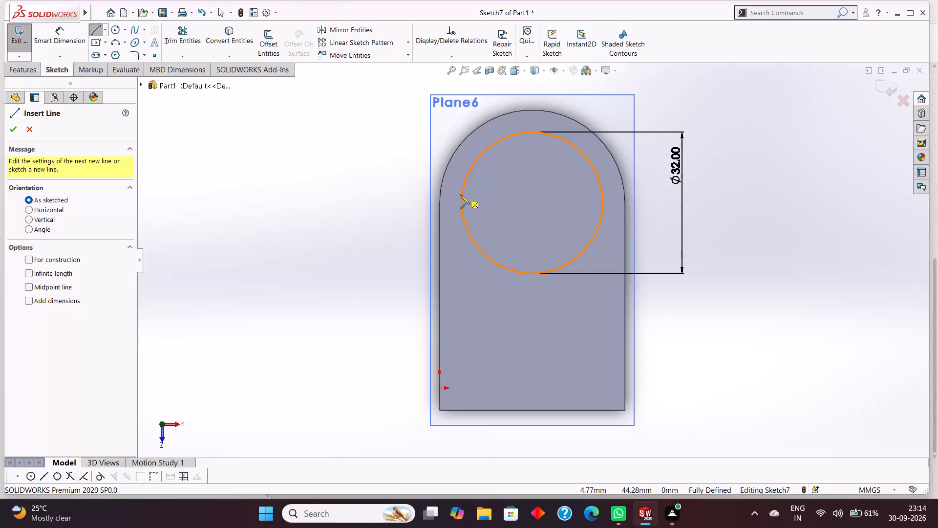
click(462, 203)
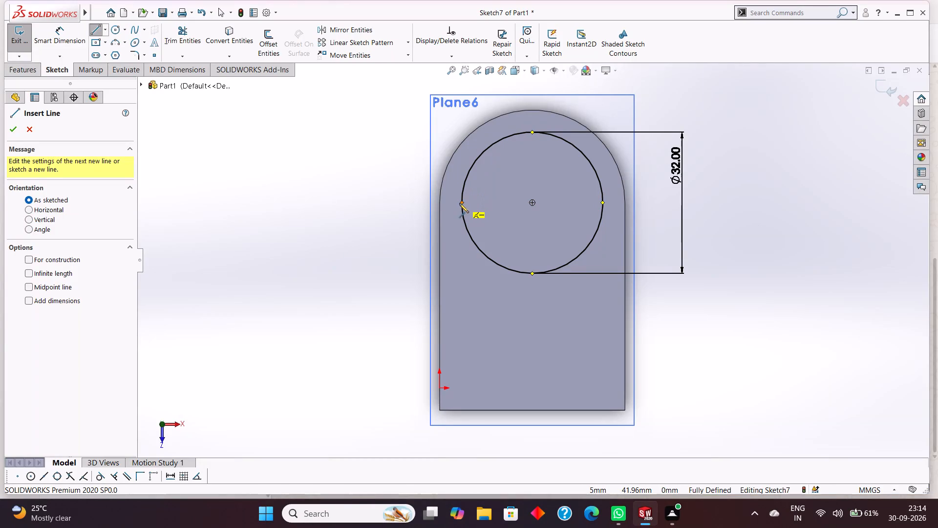
click(462, 387)
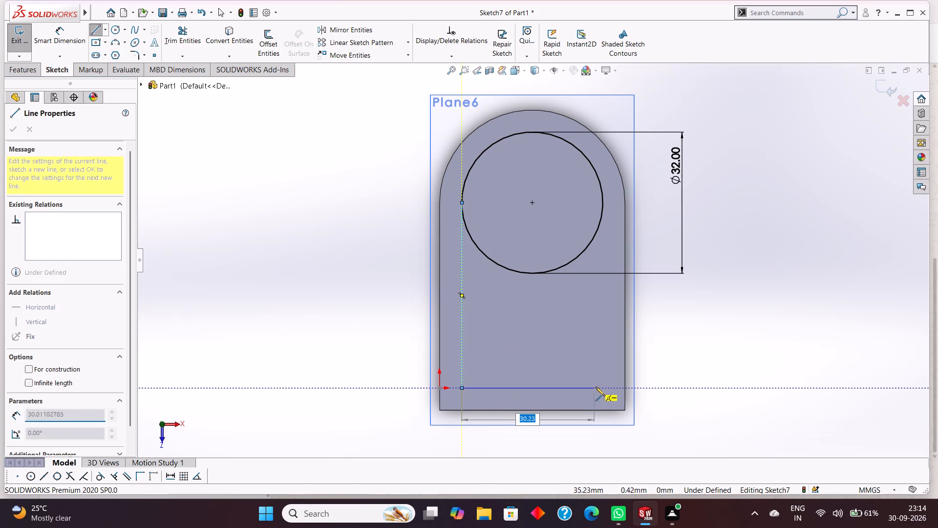
click(603, 387)
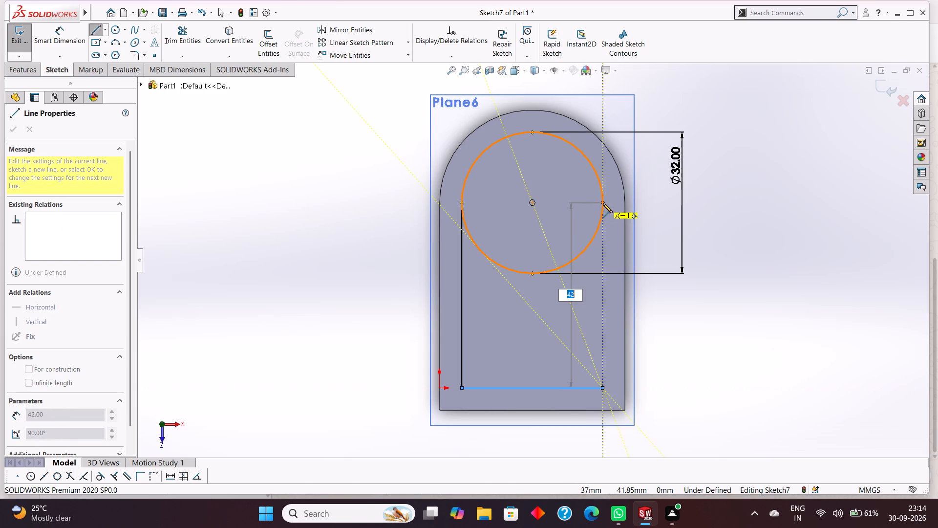
click(603, 203)
right_click(610, 214)
click(627, 218)
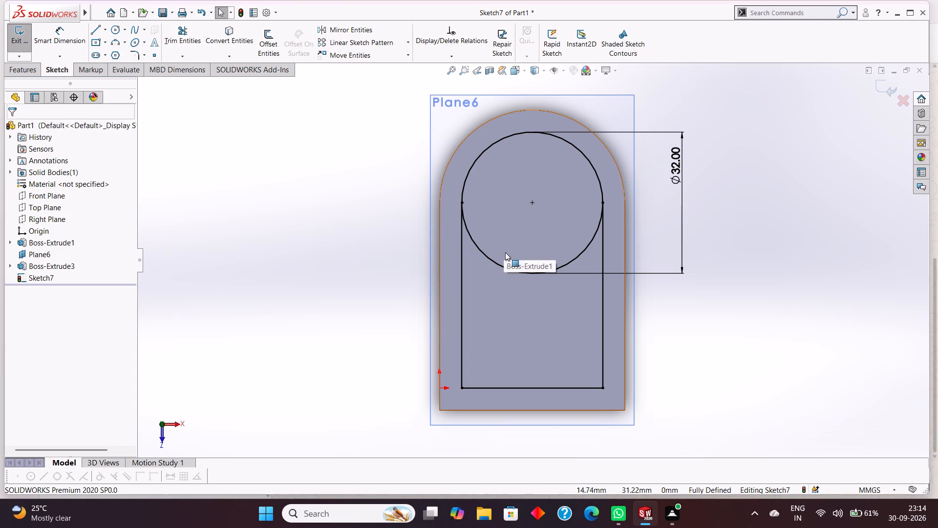
Trim away the lower half of the circle between the two vertical lines to leave a closed arch profile.
click(182, 35)
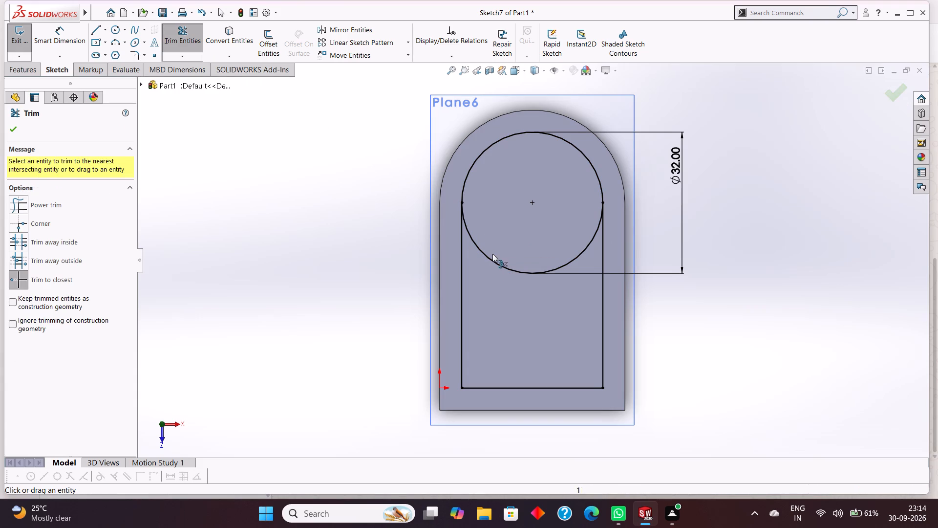
click(492, 259)
click(17, 129)
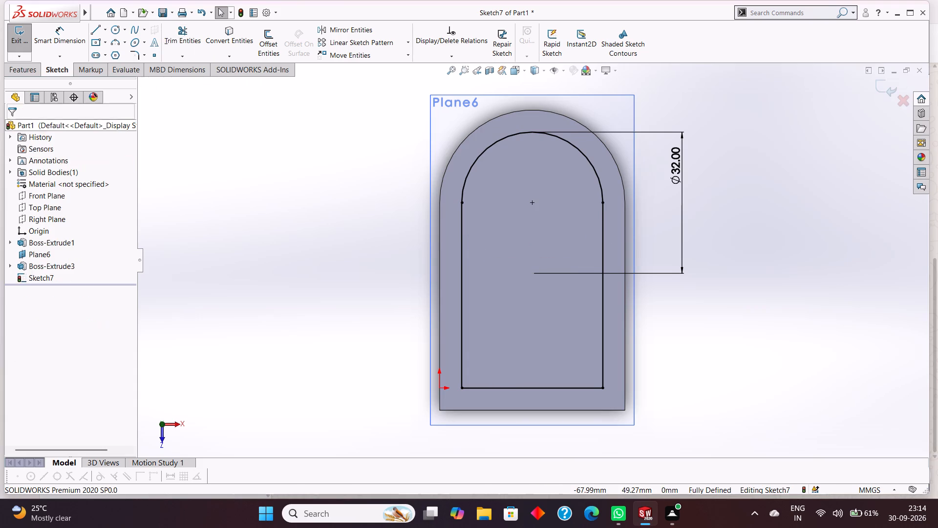
Cut-extrude the inner arch profile through the body with end condition Through All.
click(26, 68)
click(171, 41)
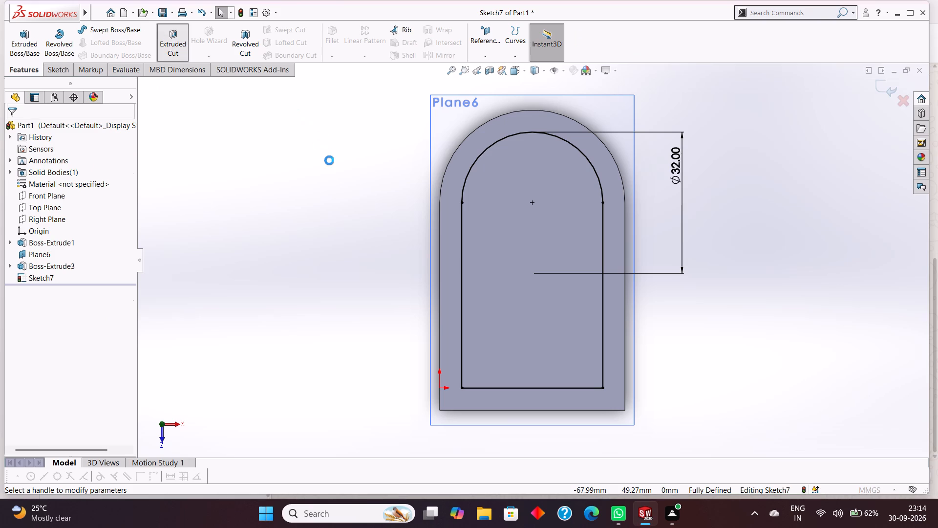
middle_drag(329, 160, 383, 192)
click(54, 198)
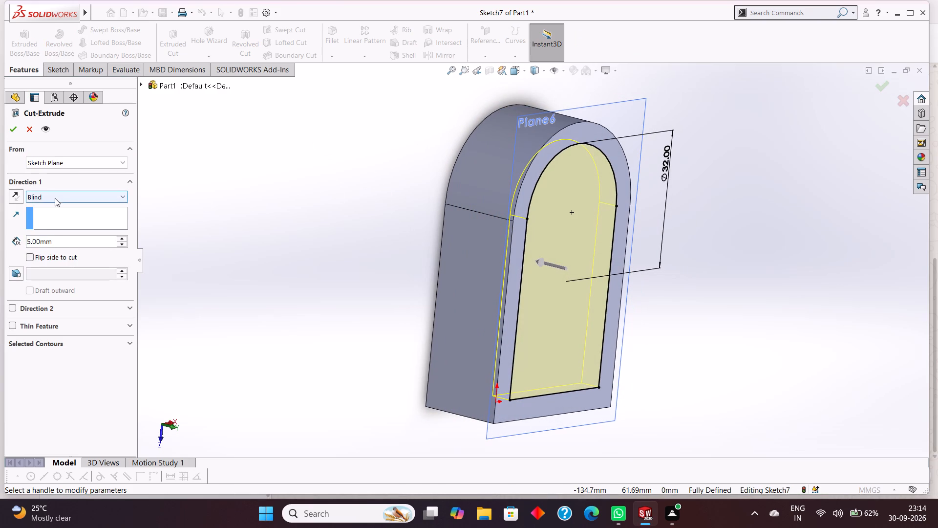
click(52, 215)
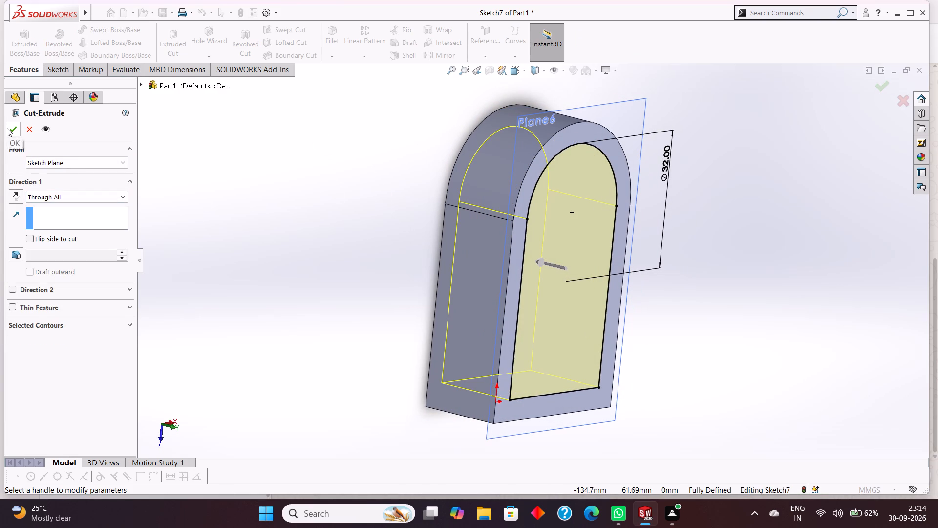
click(7, 128)
Hide the offset plane that carries the inner arch sketch.
click(170, 166)
middle_drag(176, 173, 152, 159)
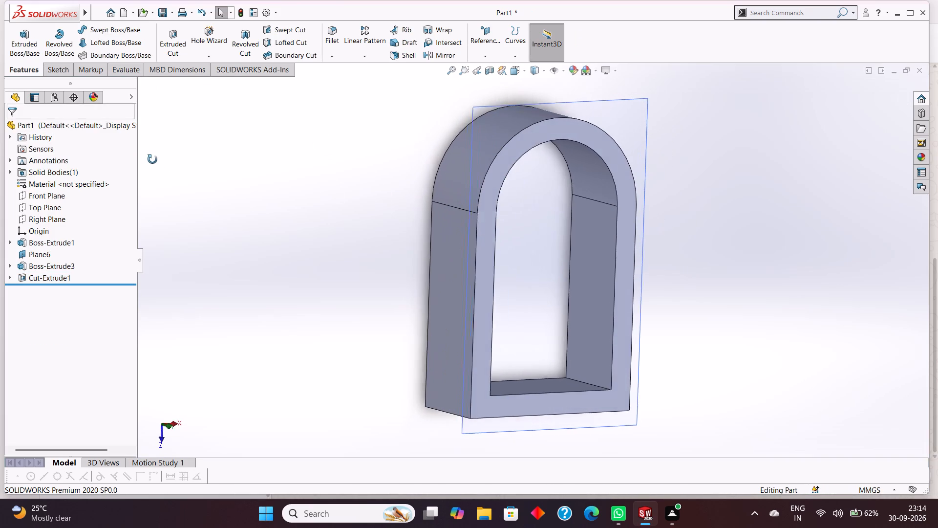
middle_drag(152, 159, 136, 158)
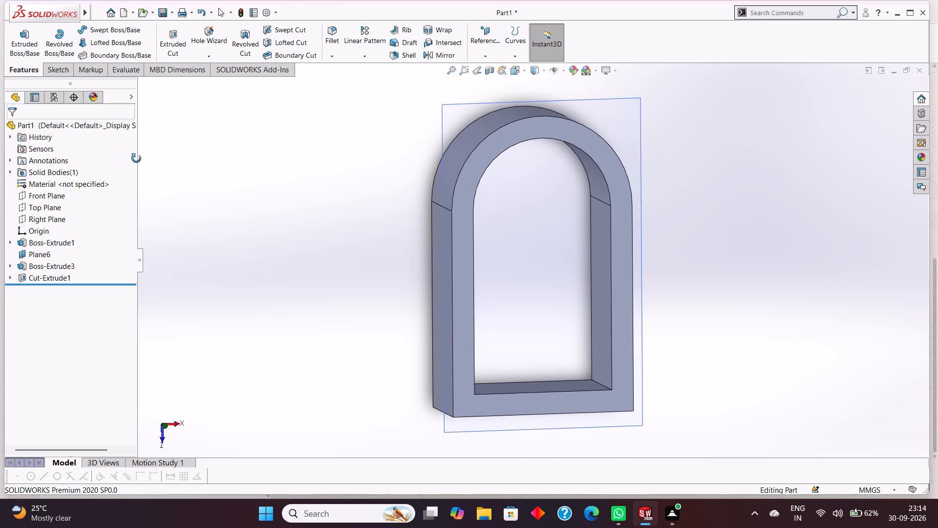
middle_drag(136, 158, 139, 177)
scroll(139, 177, down, 1)
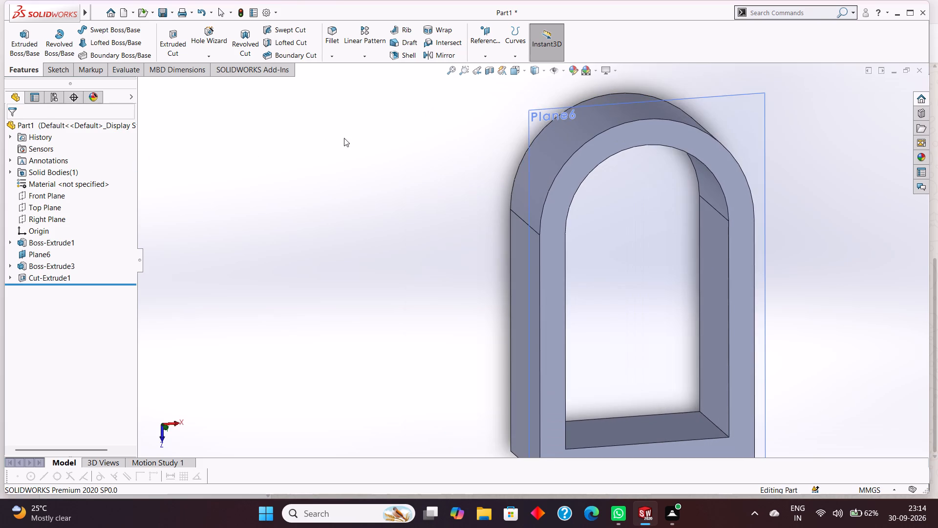
scroll(266, 144, up, 3)
right_click(658, 163)
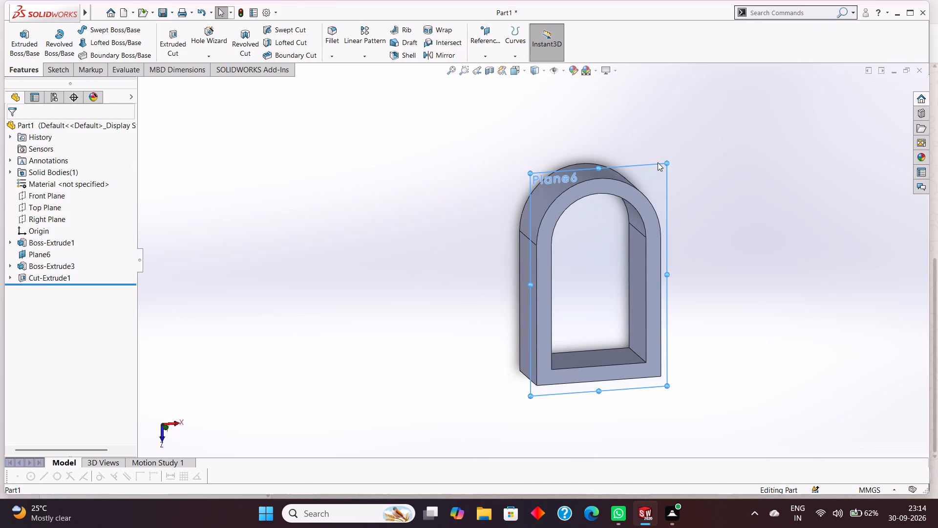
click(695, 151)
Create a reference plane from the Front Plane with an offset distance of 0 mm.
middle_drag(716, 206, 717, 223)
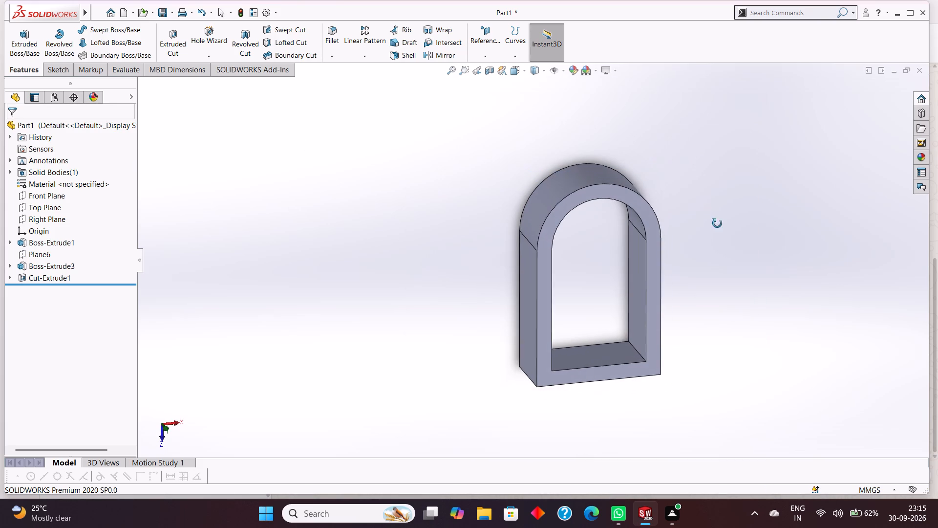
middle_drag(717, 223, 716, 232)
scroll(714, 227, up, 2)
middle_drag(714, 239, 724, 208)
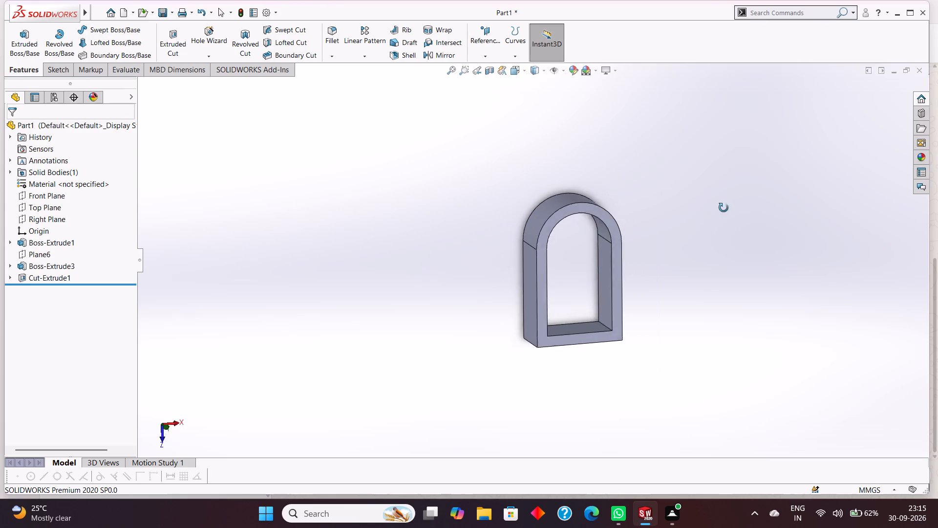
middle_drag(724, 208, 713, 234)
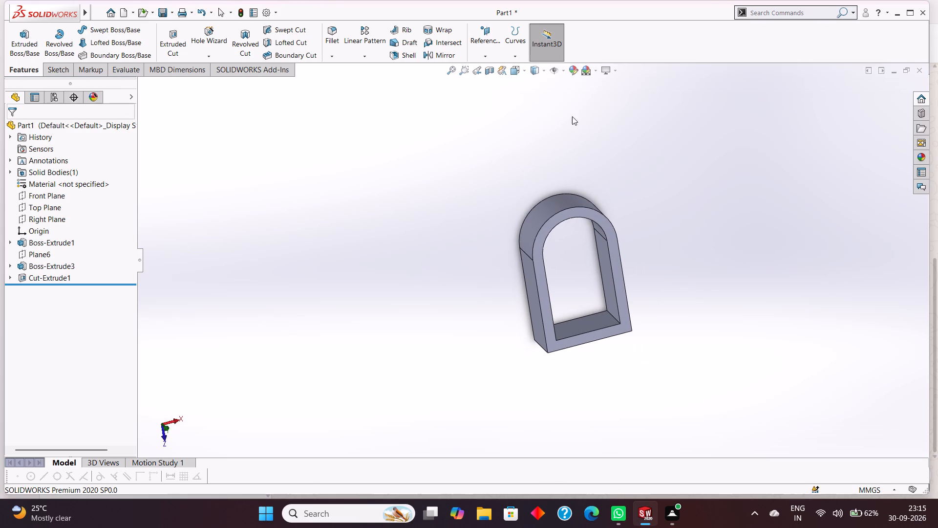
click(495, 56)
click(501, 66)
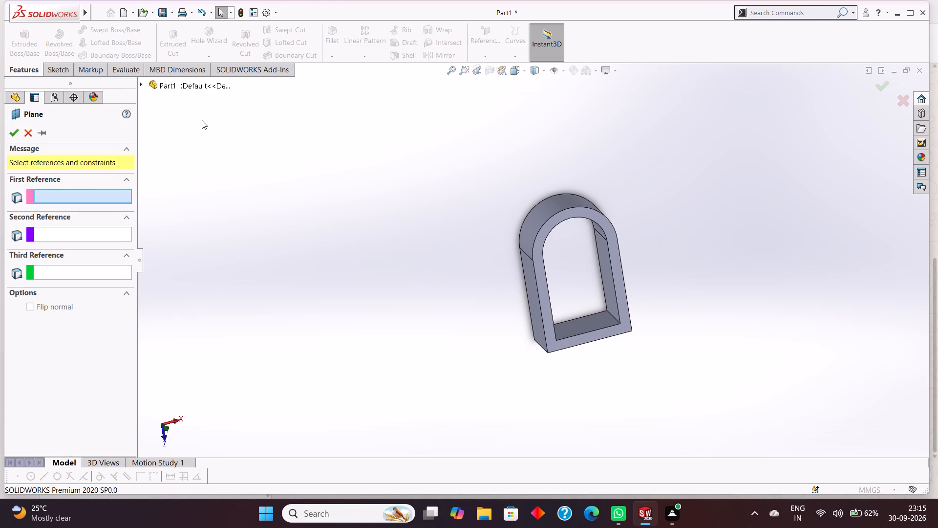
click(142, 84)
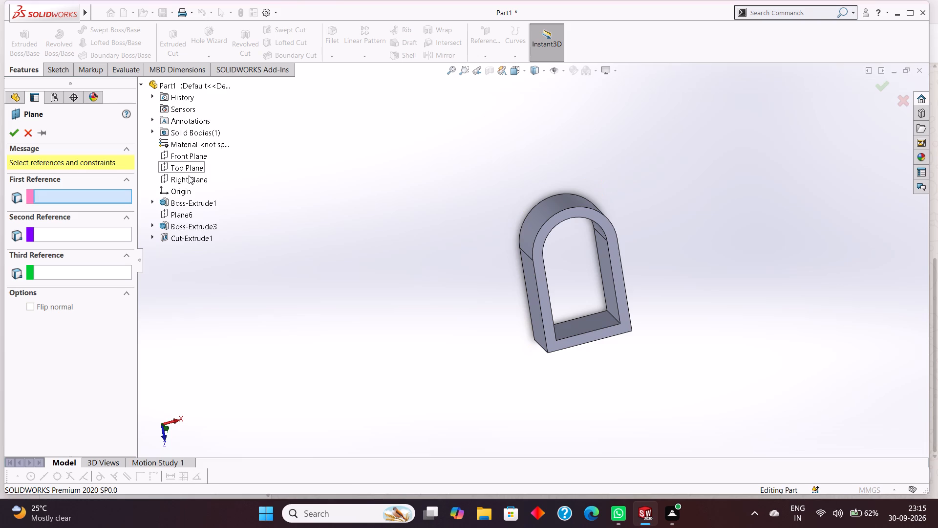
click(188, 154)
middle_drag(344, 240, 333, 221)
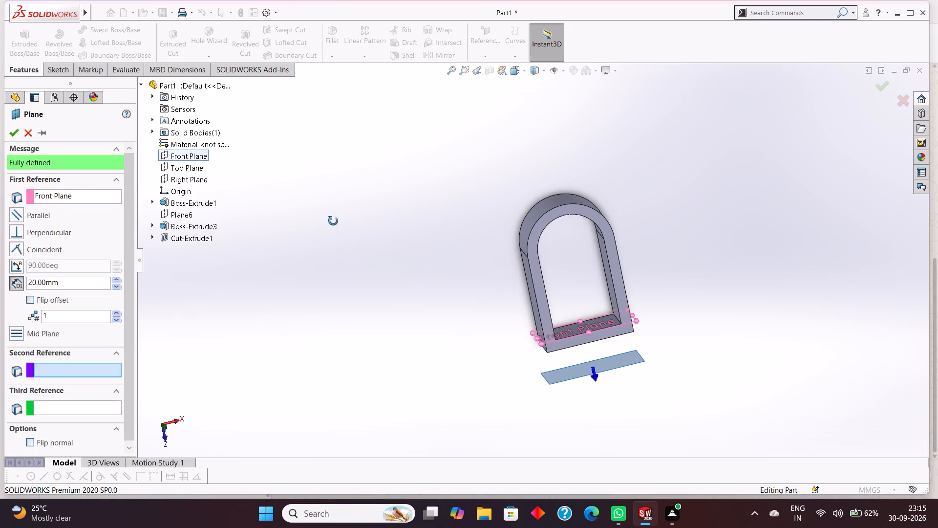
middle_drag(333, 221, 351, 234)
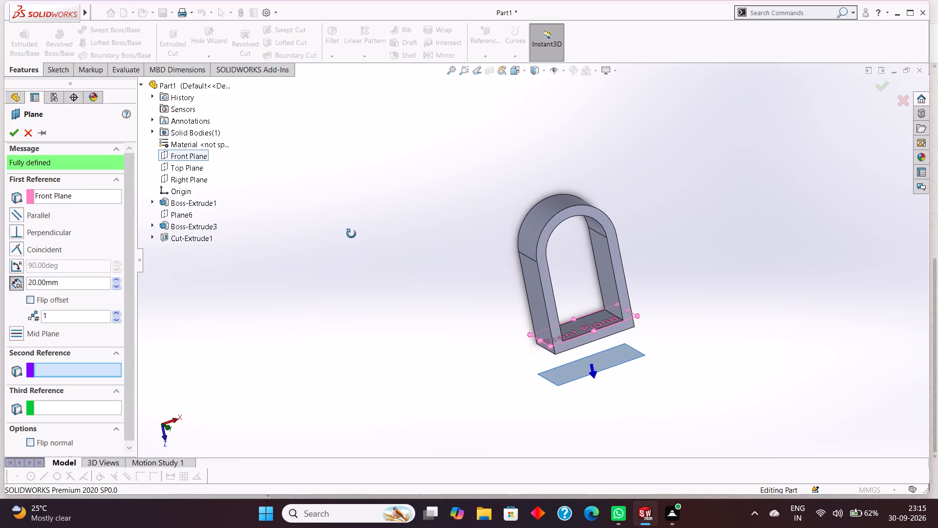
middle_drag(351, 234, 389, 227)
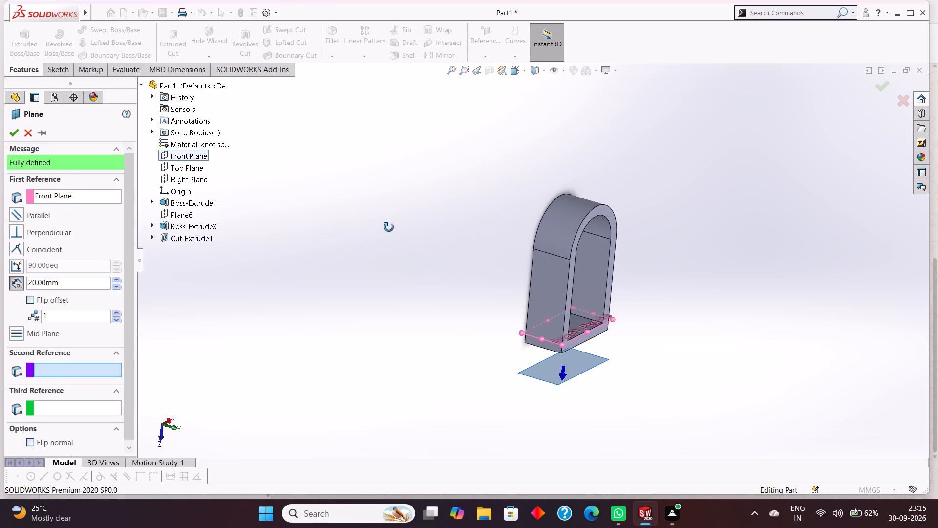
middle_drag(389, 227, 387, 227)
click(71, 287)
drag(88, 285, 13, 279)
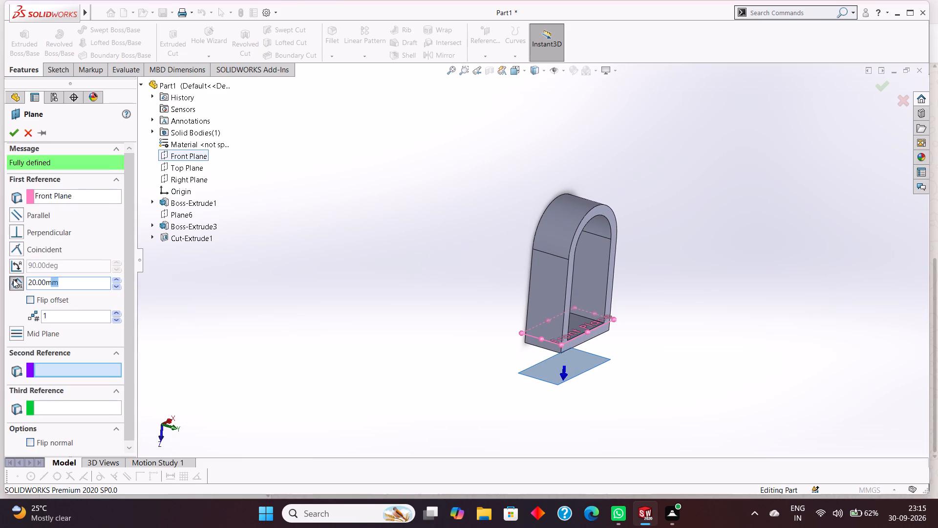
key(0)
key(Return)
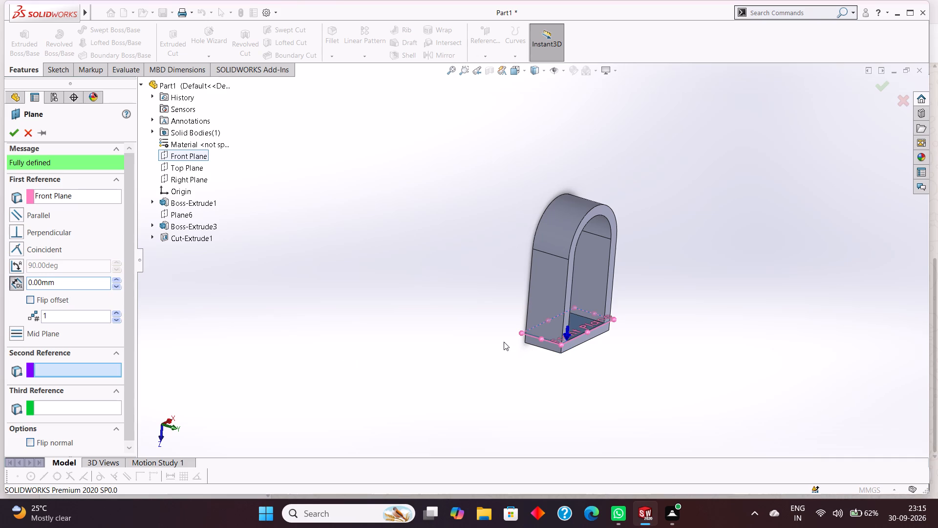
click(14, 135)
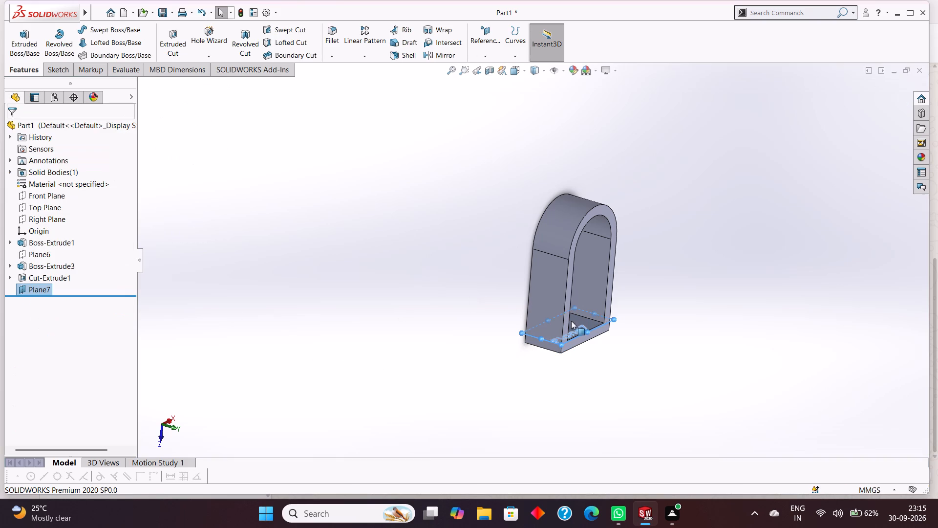
Examine where the new plane sits on the arch body, viewed square-on and from several angles.
scroll(601, 329, down, 2)
middle_drag(619, 351, 633, 399)
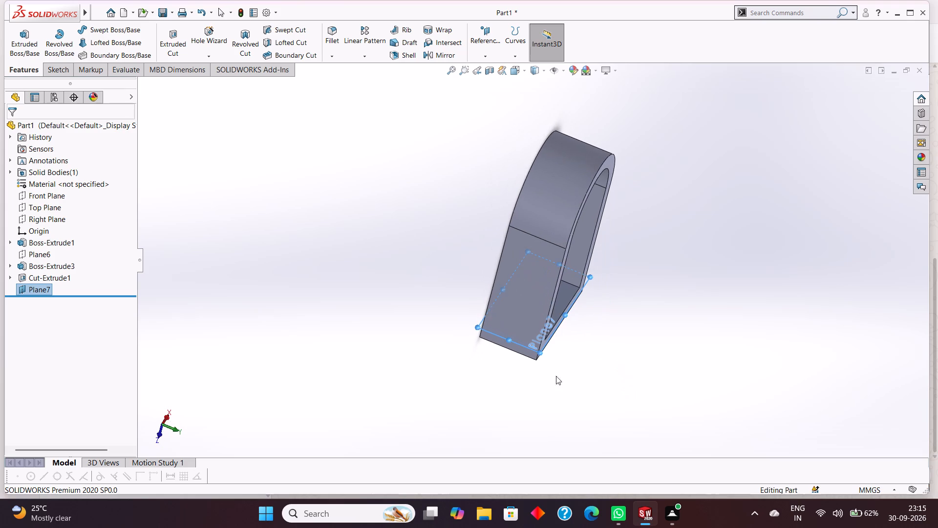
middle_drag(620, 322, 600, 332)
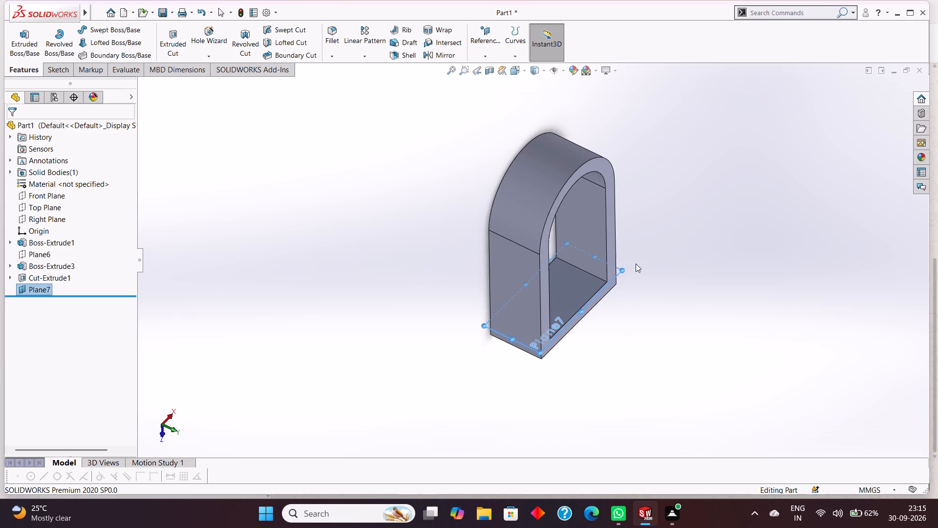
scroll(636, 264, down, 4)
click(572, 284)
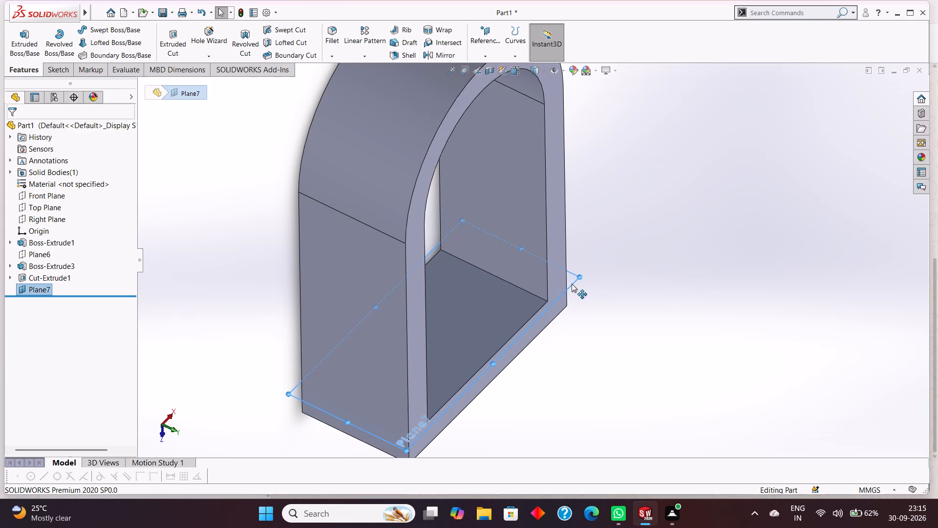
key(ctrl+8)
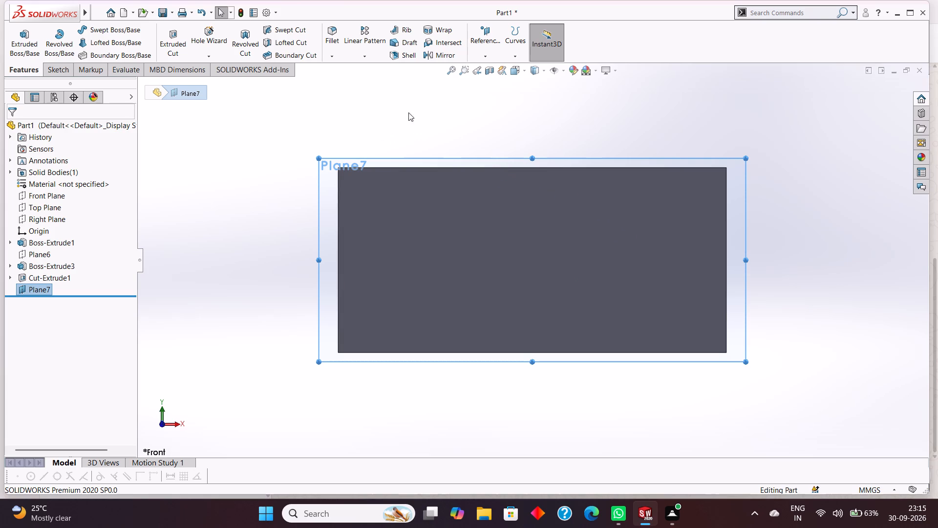
middle_drag(409, 111, 496, 214)
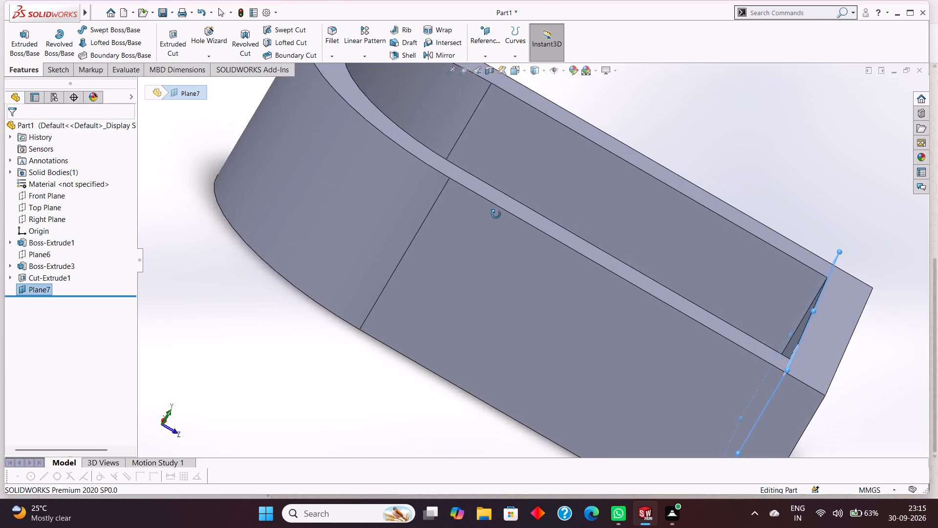
middle_drag(496, 214, 477, 212)
scroll(476, 211, up, 5)
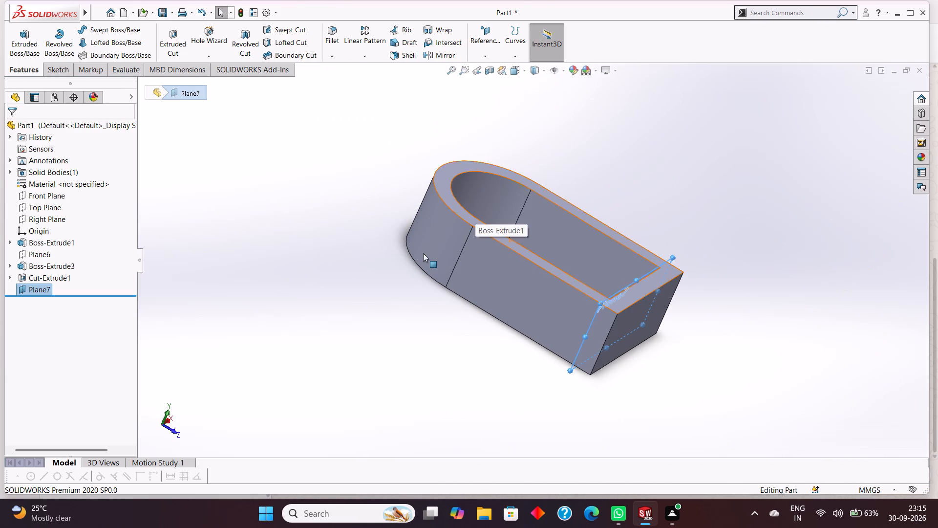
middle_drag(423, 253, 475, 276)
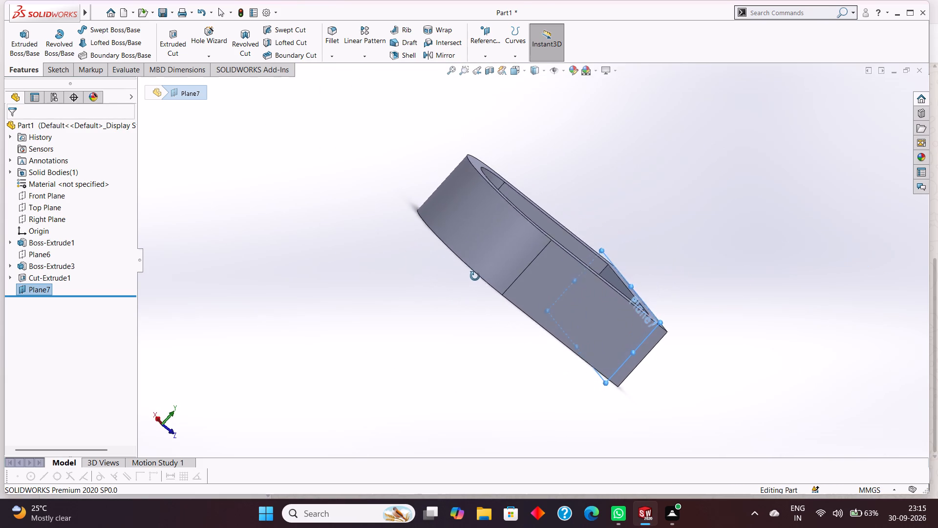
middle_drag(475, 276, 443, 292)
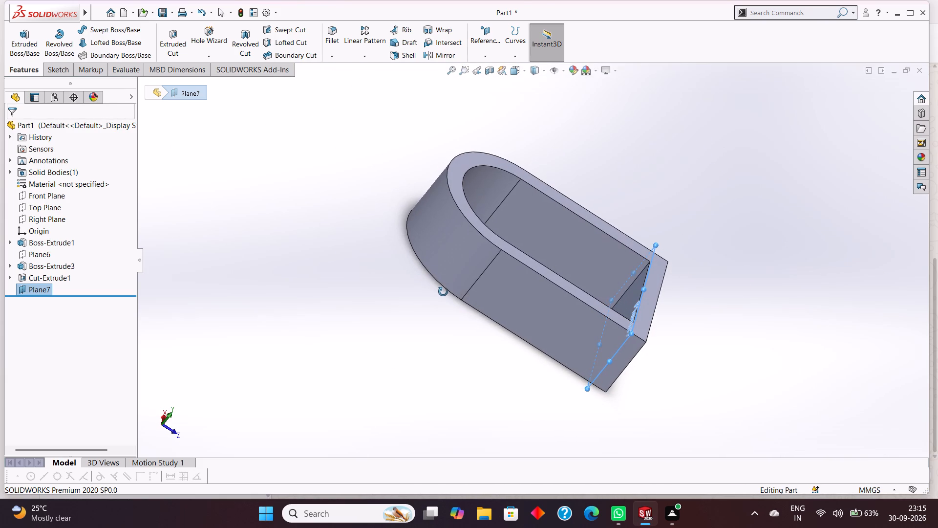
middle_drag(443, 292, 449, 297)
scroll(447, 293, down, 1)
scroll(471, 294, up, 3)
scroll(625, 242, down, 2)
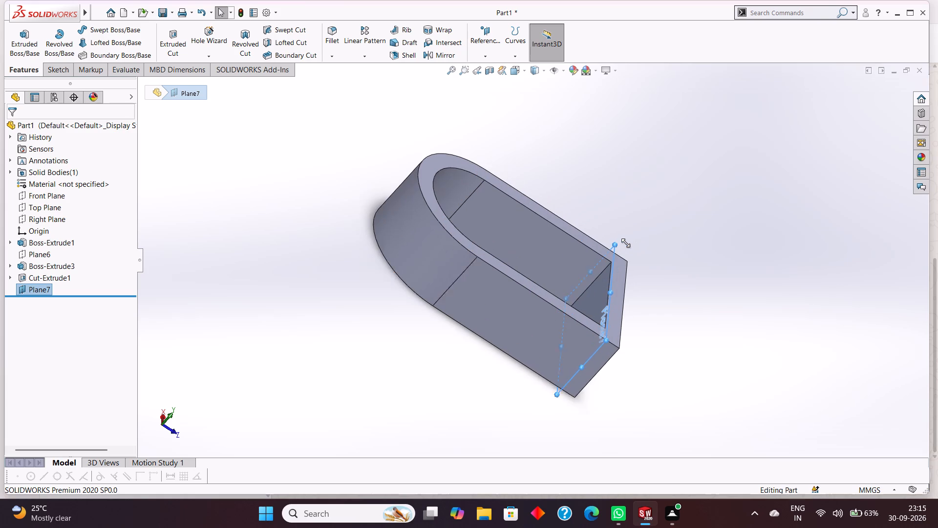
scroll(626, 243, down, 1)
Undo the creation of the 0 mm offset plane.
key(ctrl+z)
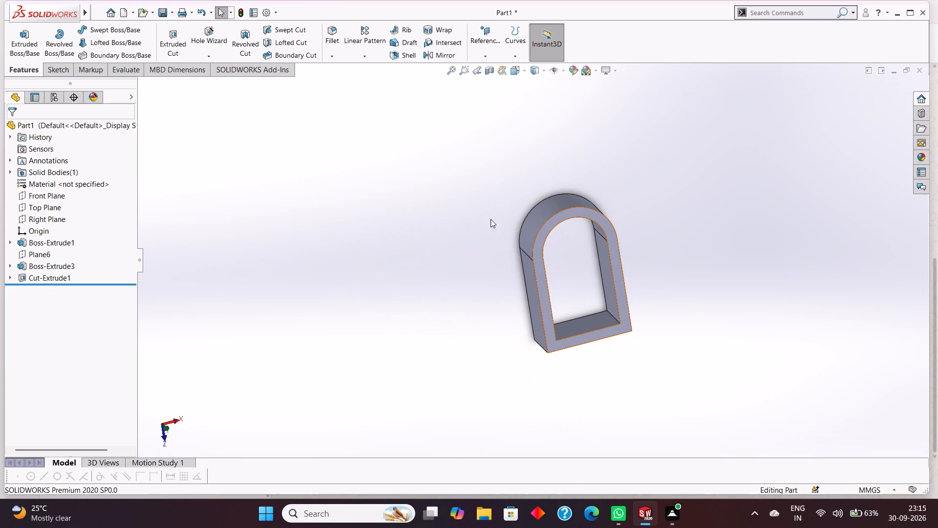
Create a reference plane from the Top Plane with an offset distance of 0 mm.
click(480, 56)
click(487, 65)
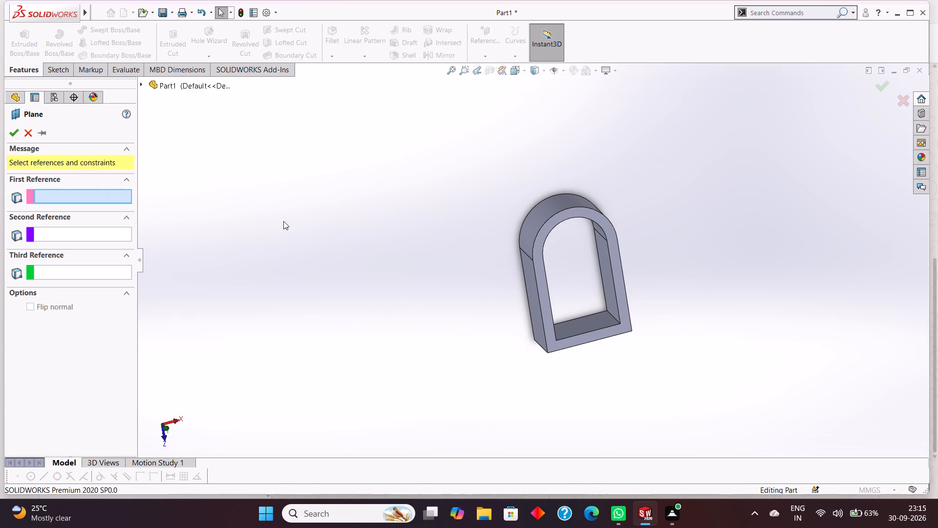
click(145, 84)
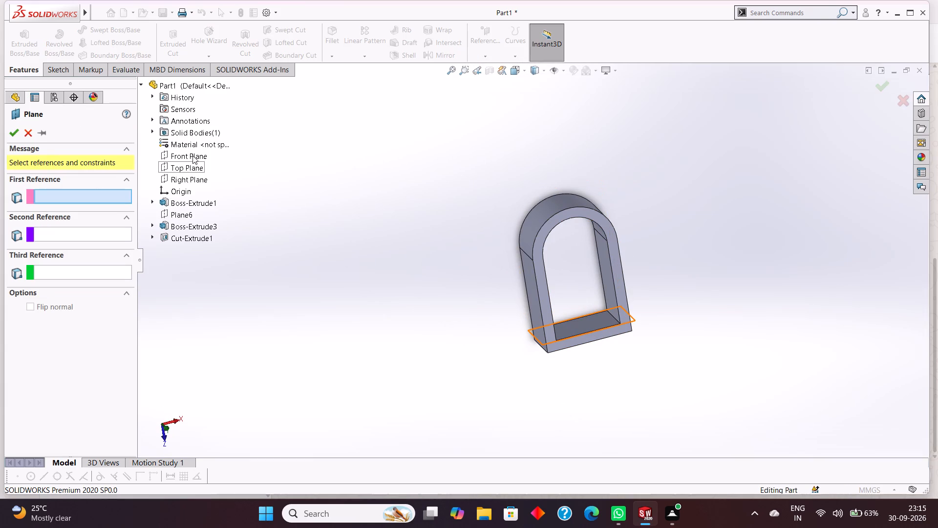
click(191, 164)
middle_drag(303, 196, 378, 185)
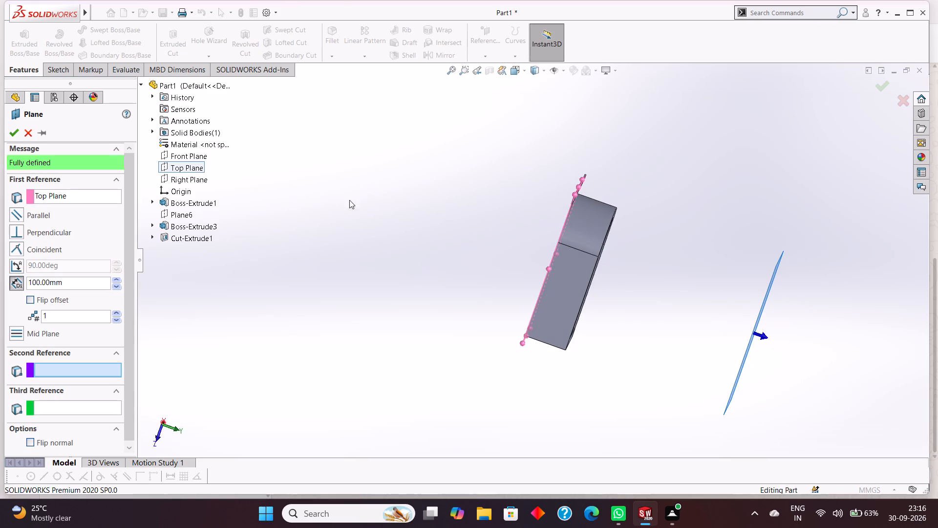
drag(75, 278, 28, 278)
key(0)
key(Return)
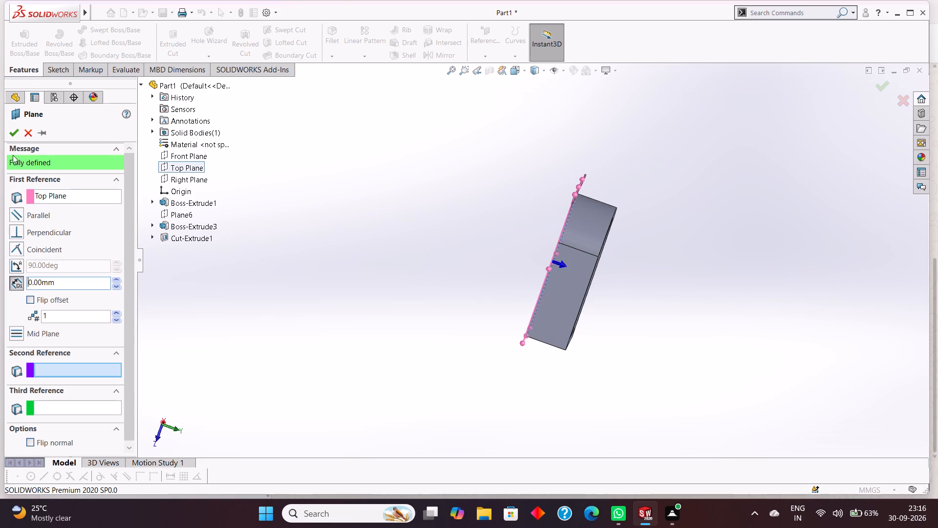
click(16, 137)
Examine where the new plane sits on the arch body, viewed square-on from both sides and from several angles.
scroll(537, 220, down, 3)
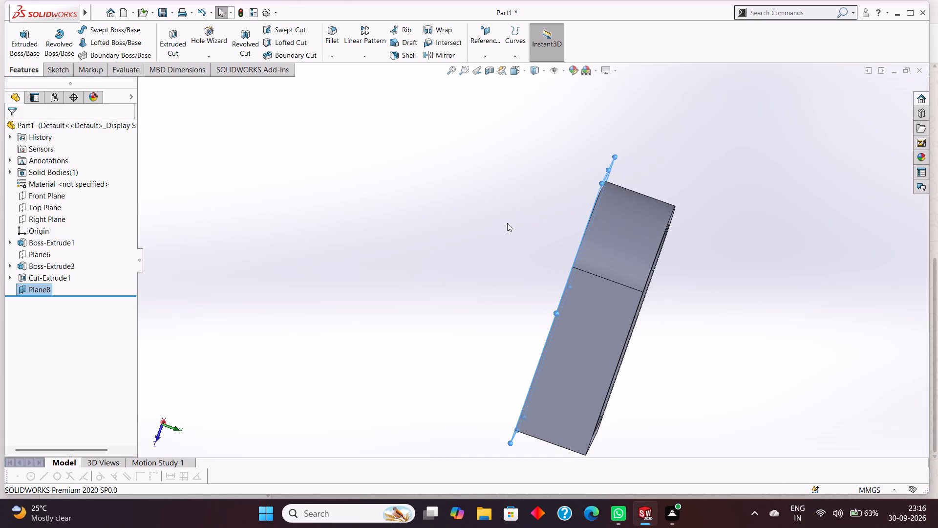
middle_drag(512, 224, 529, 247)
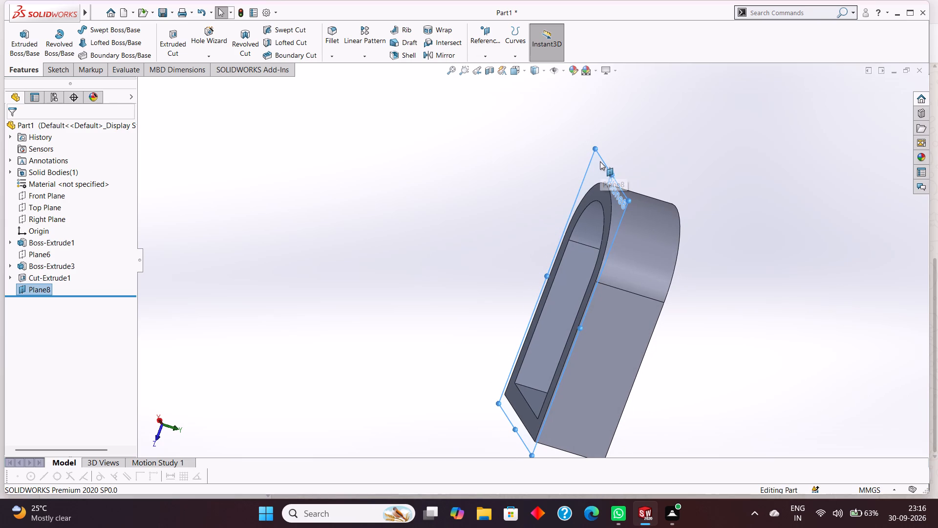
click(600, 160)
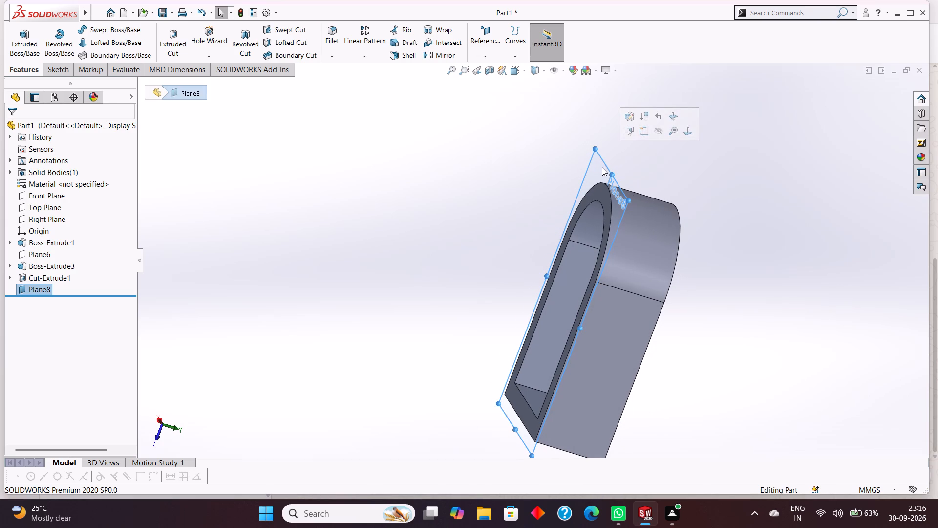
key(ctrl+8)
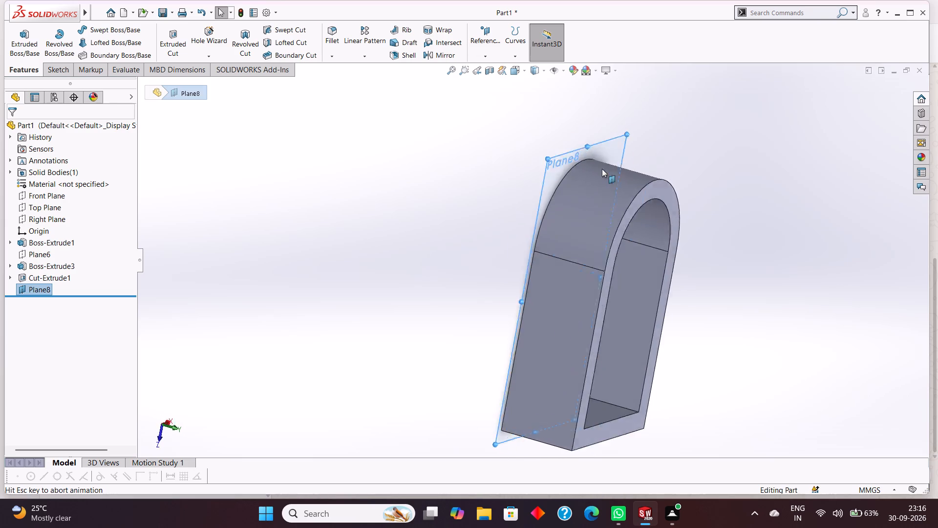
click(615, 115)
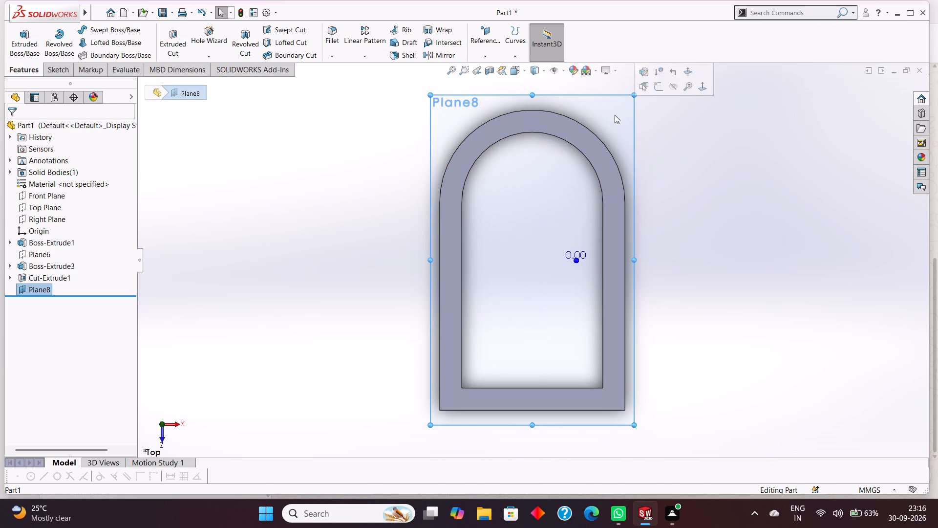
key(ctrl+8)
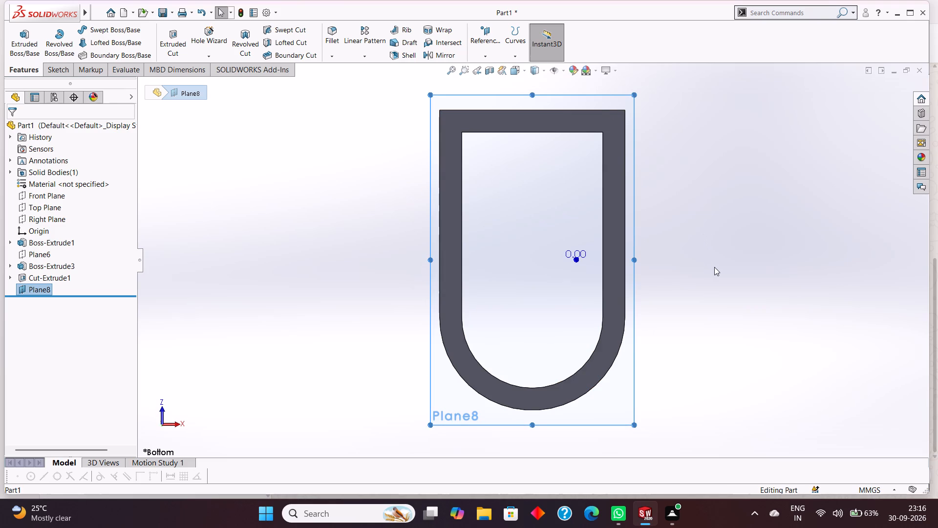
middle_drag(714, 267, 783, 266)
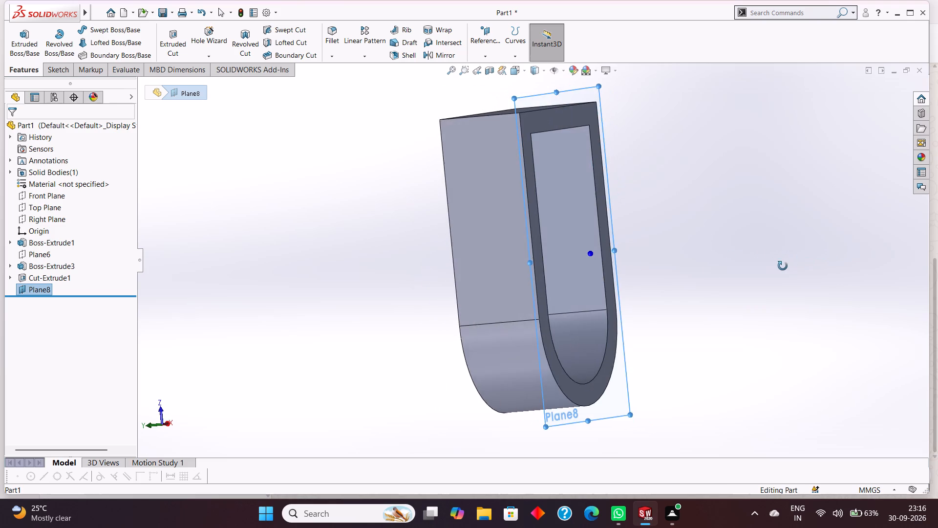
middle_drag(783, 266, 796, 268)
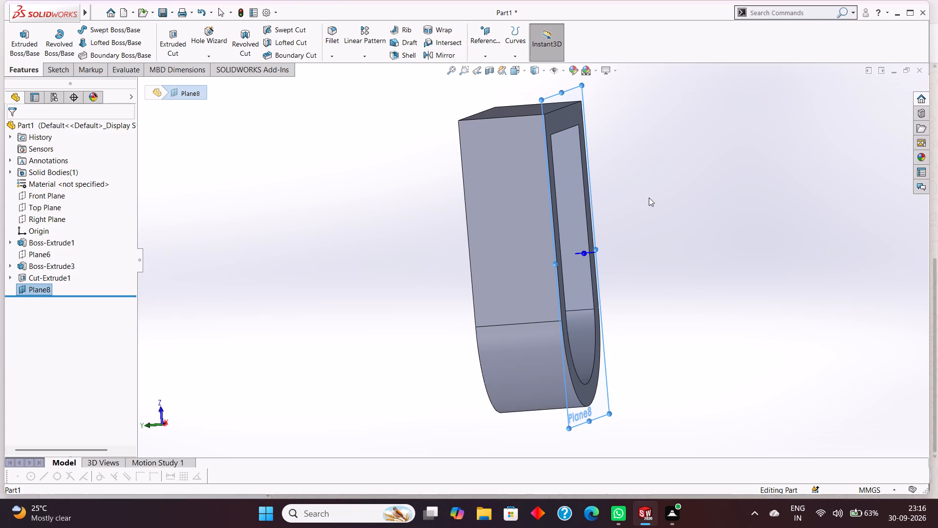
middle_drag(723, 330, 662, 175)
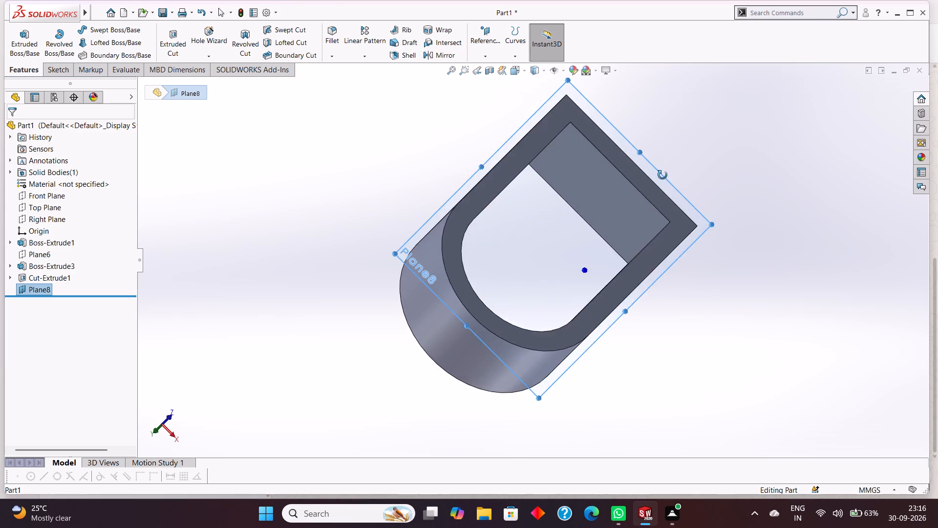
middle_drag(662, 175, 666, 180)
scroll(666, 180, down, 1)
middle_drag(732, 344, 654, 165)
scroll(600, 210, up, 3)
middle_drag(576, 204, 578, 286)
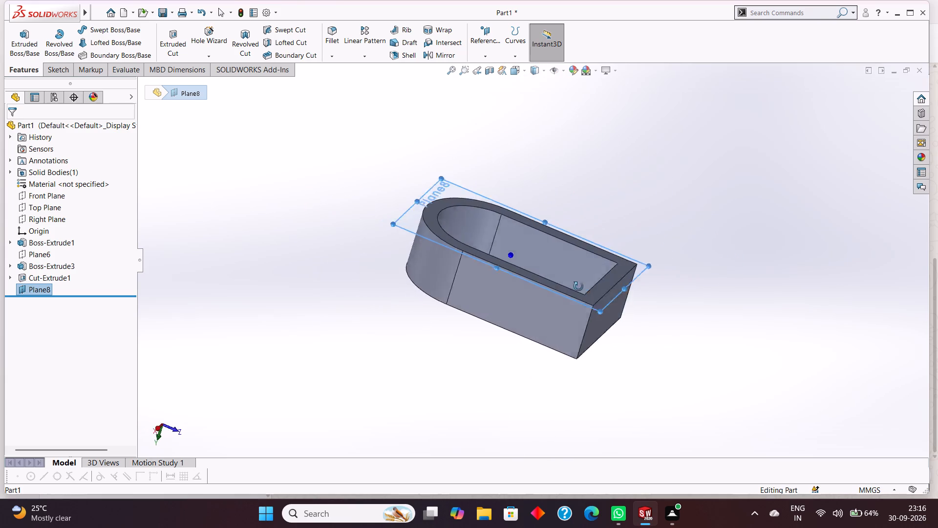
middle_drag(578, 286, 613, 292)
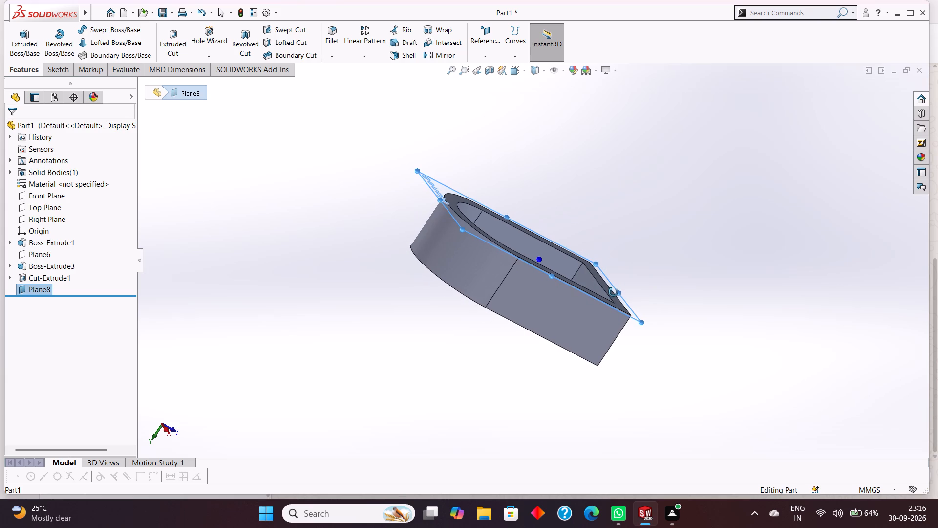
middle_drag(613, 292, 579, 250)
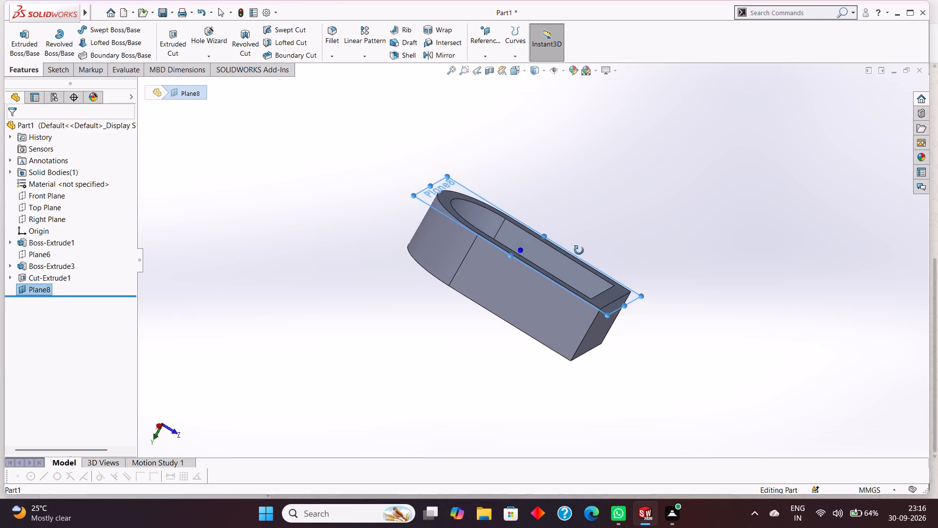
middle_drag(579, 250, 583, 250)
click(450, 186)
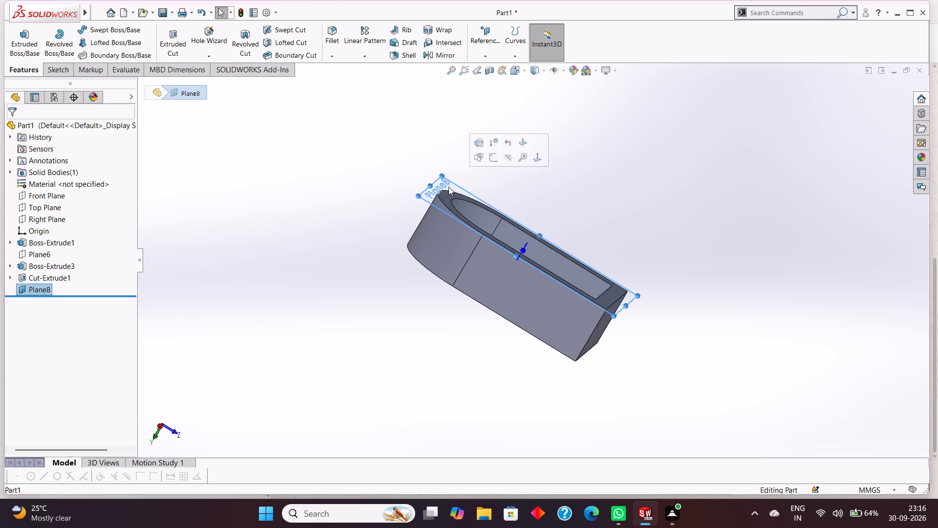
key(ctrl+8)
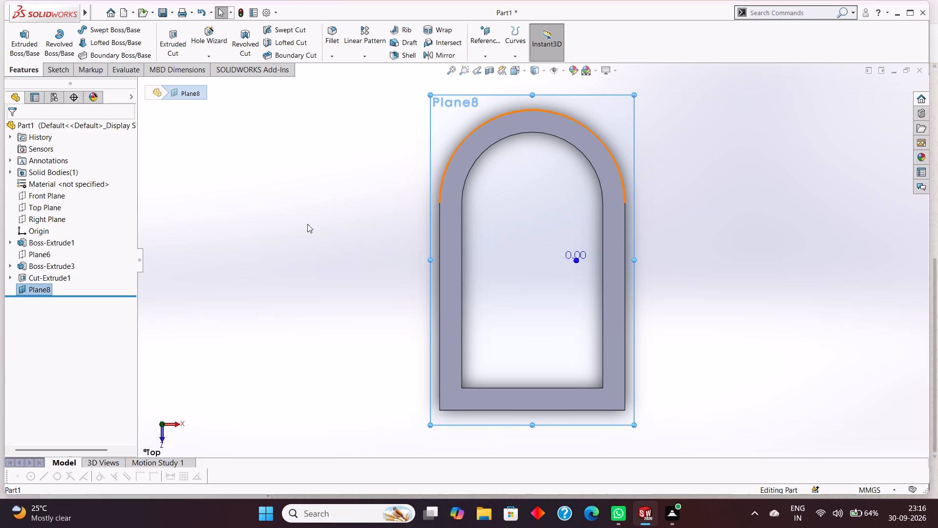
middle_drag(311, 226, 365, 231)
scroll(377, 226, down, 1)
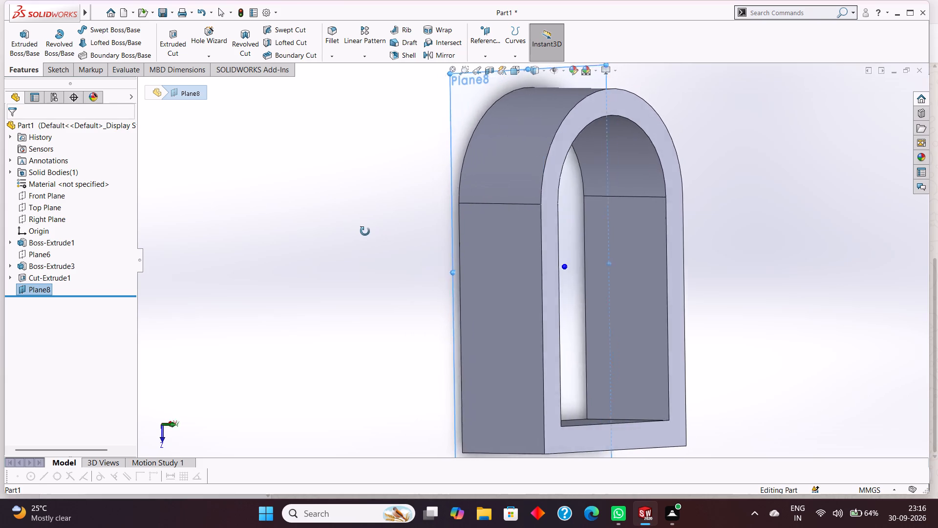
middle_drag(365, 231, 382, 238)
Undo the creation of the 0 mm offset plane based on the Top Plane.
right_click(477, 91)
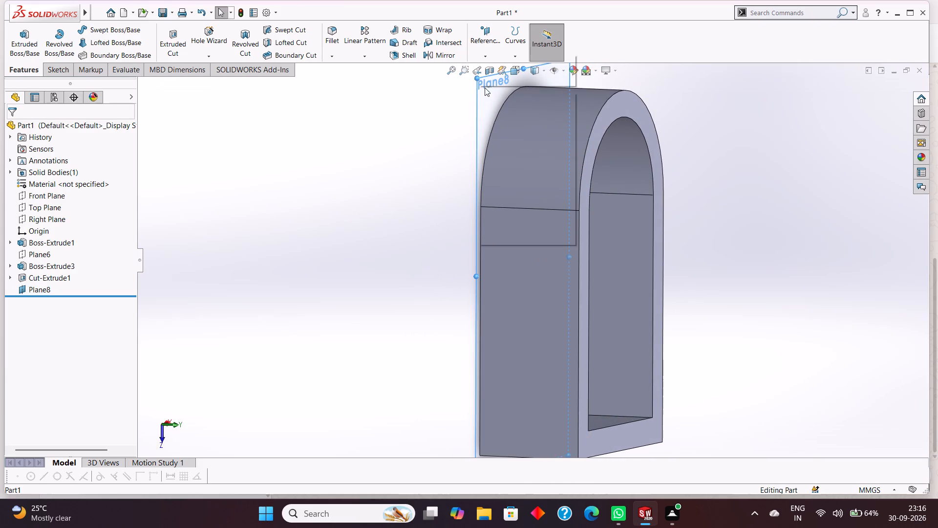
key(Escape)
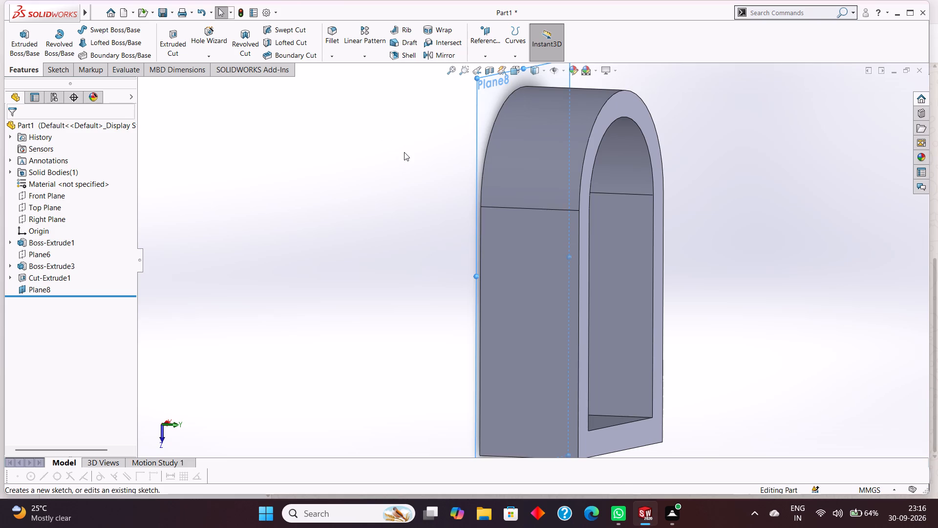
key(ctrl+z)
Examine the arch body and its through opening from several angles.
middle_drag(358, 220, 410, 253)
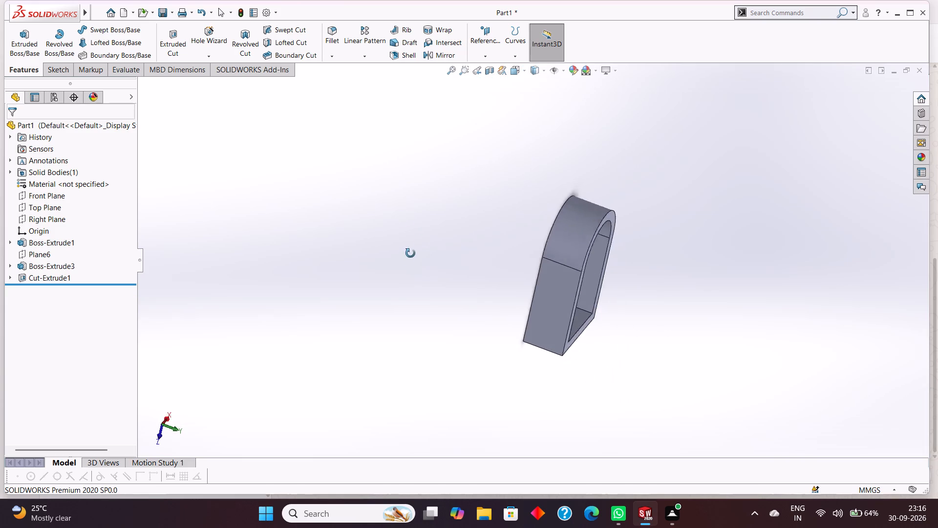
middle_drag(410, 253, 398, 251)
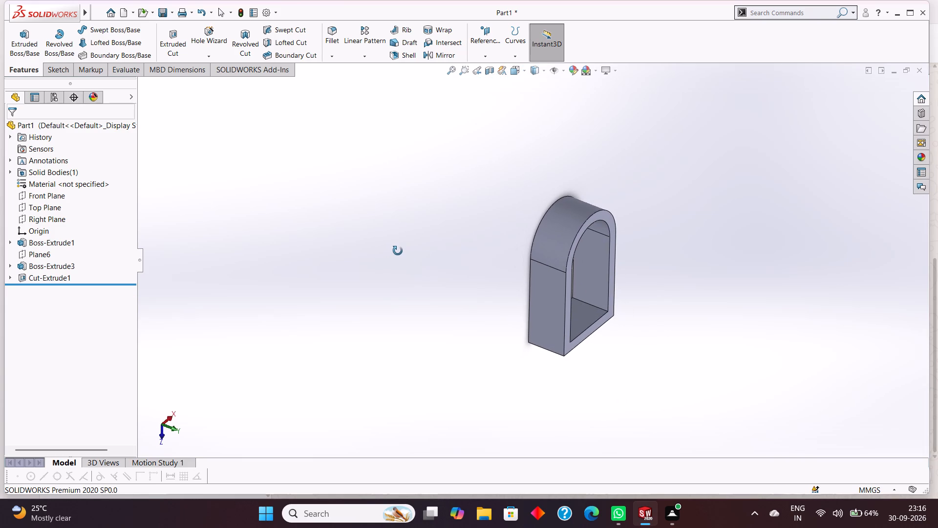
middle_drag(398, 251, 410, 246)
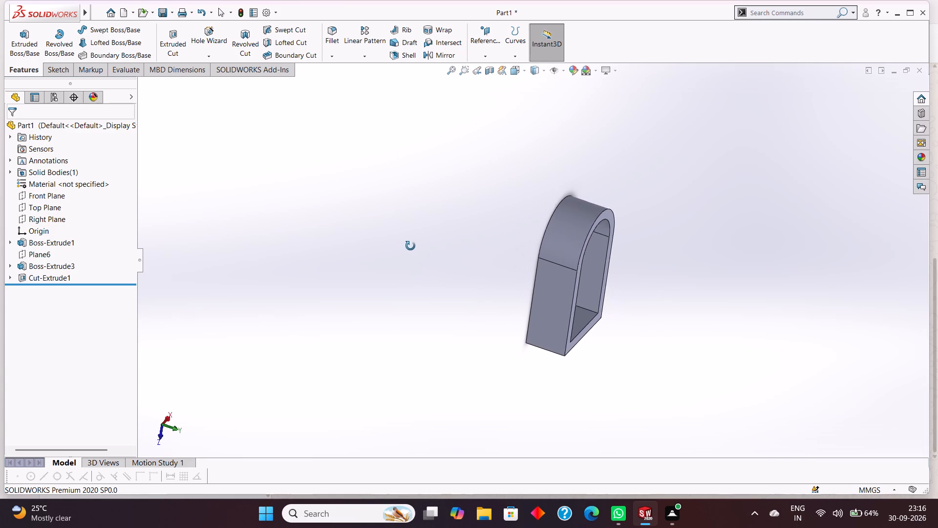
middle_drag(410, 246, 412, 245)
scroll(412, 245, down, 1)
scroll(412, 245, up, 1)
middle_drag(412, 245, 426, 239)
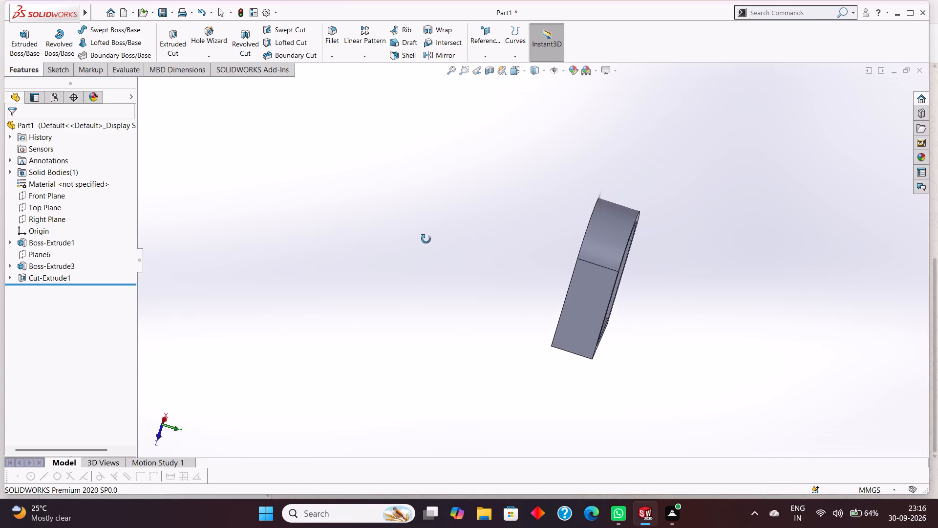
middle_drag(426, 239, 420, 224)
Create a reference plane from the Front Plane with an offset distance of 0 mm.
click(477, 55)
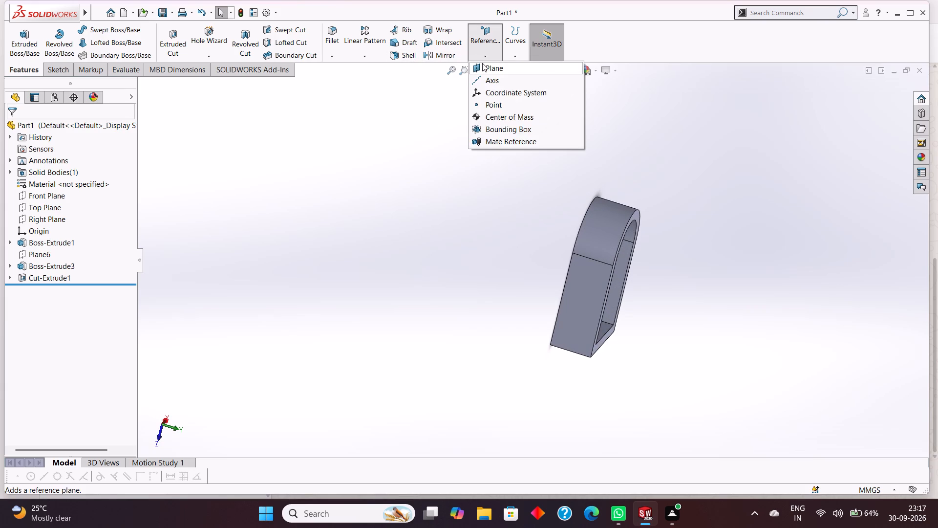
click(483, 65)
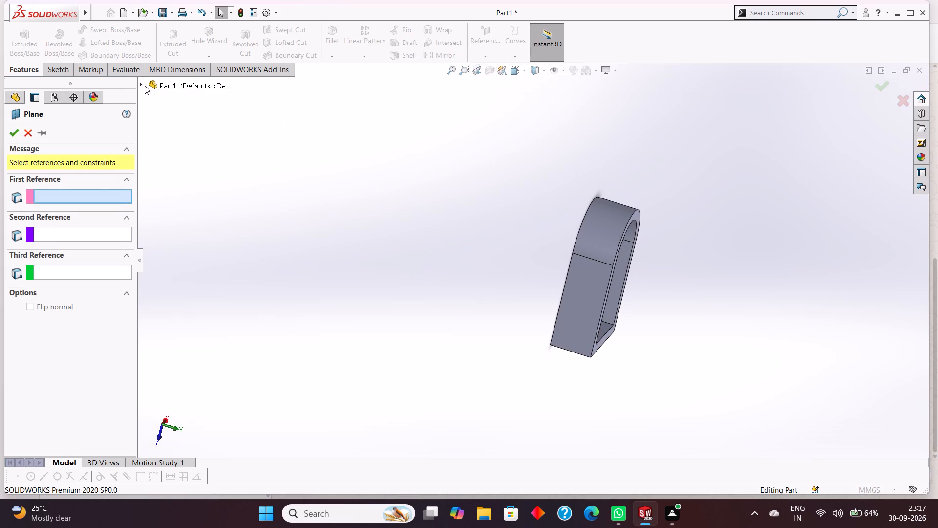
click(143, 83)
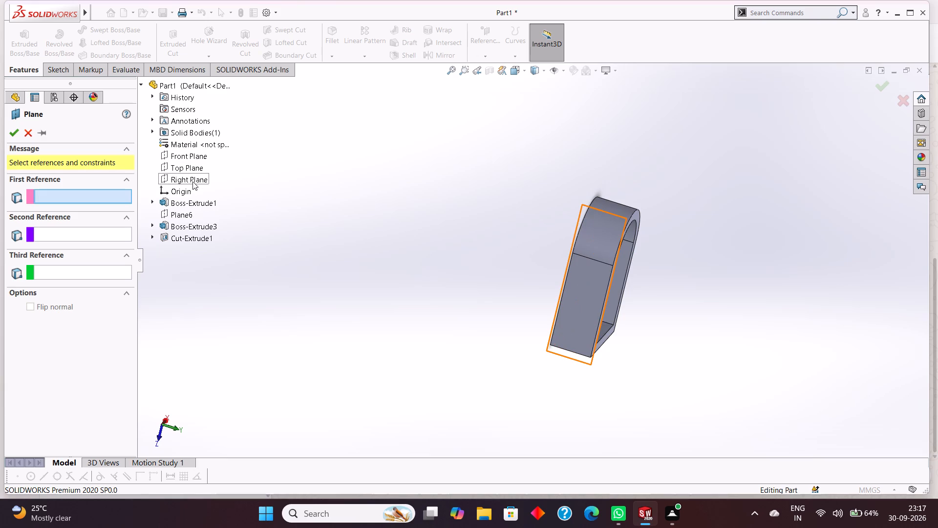
click(189, 154)
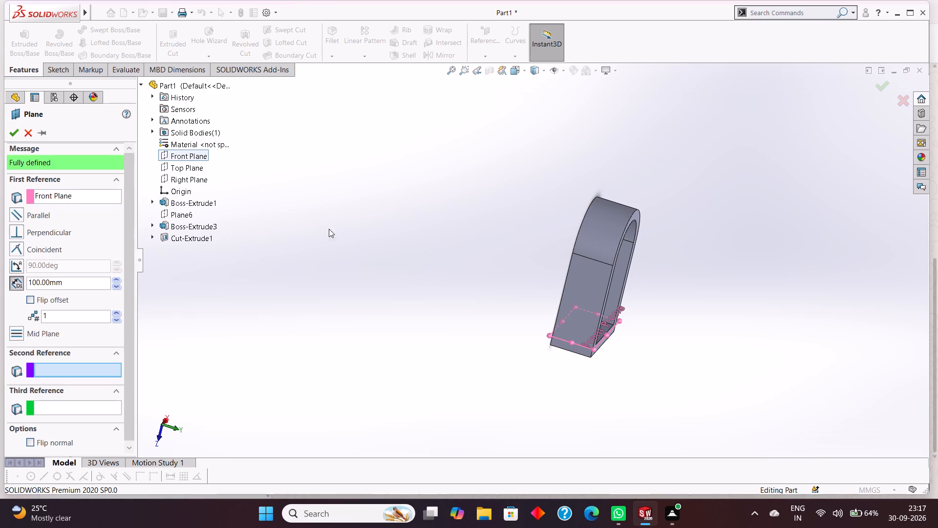
middle_drag(367, 245, 353, 176)
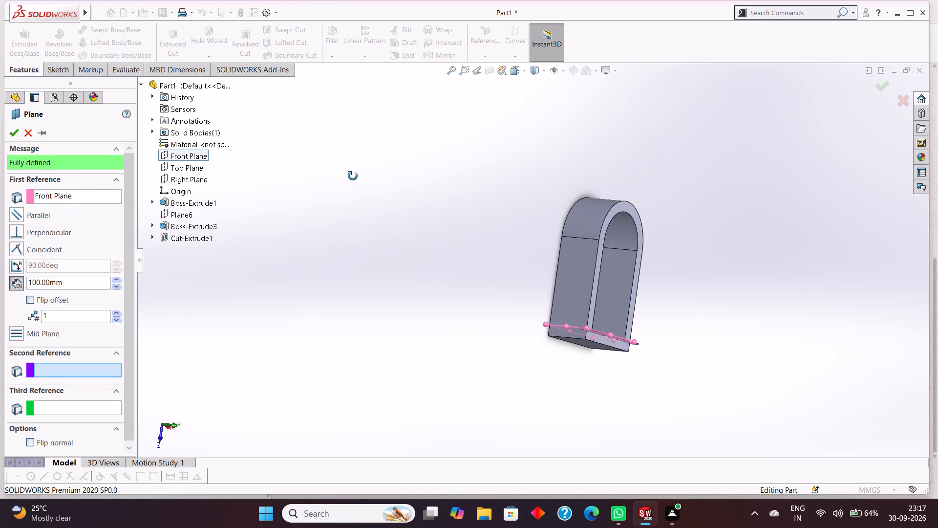
middle_drag(353, 176, 361, 188)
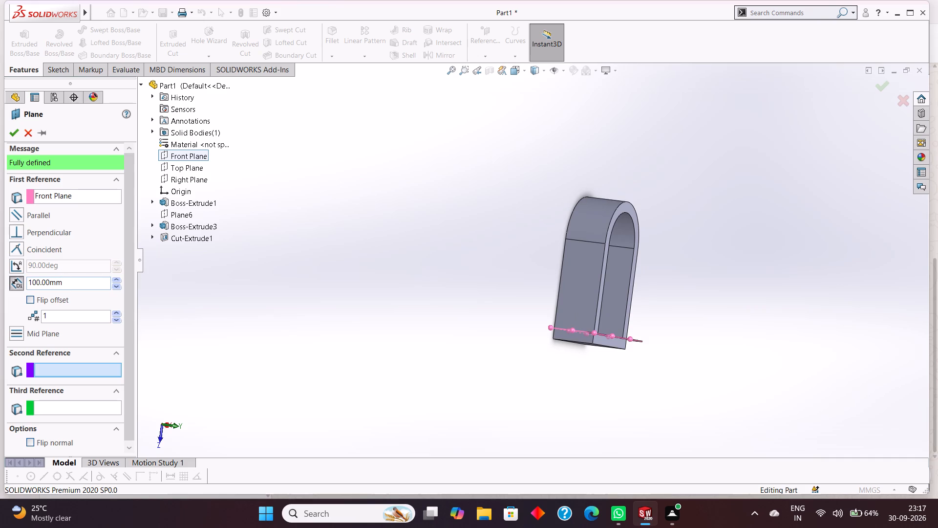
click(72, 281)
drag(89, 282, 31, 281)
drag(31, 281, 25, 279)
drag(25, 279, 24, 279)
middle_drag(349, 279, 327, 284)
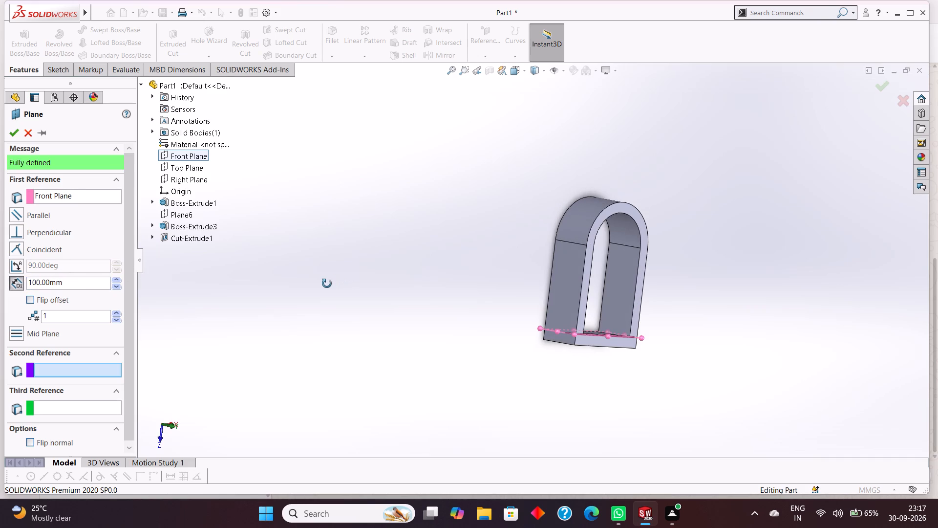
middle_drag(327, 284, 317, 301)
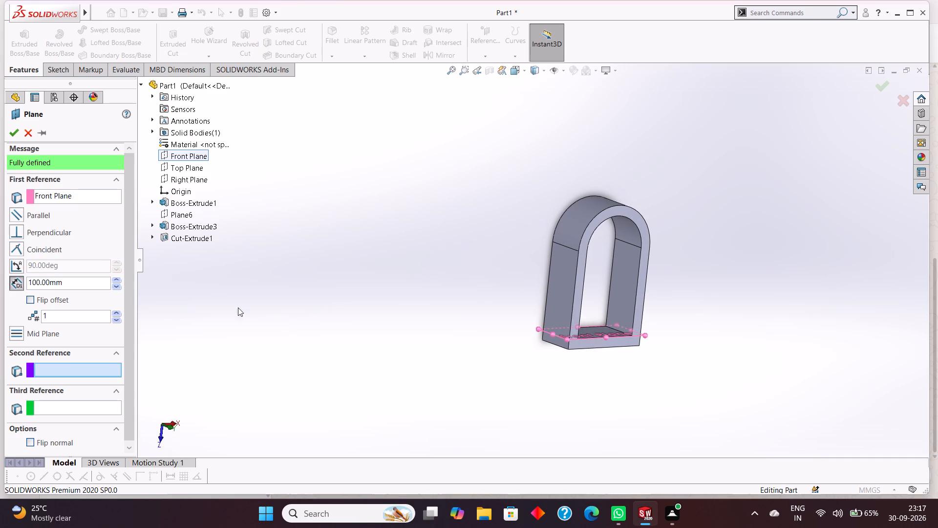
click(70, 286)
drag(90, 286, 8, 292)
key(0)
key(Return)
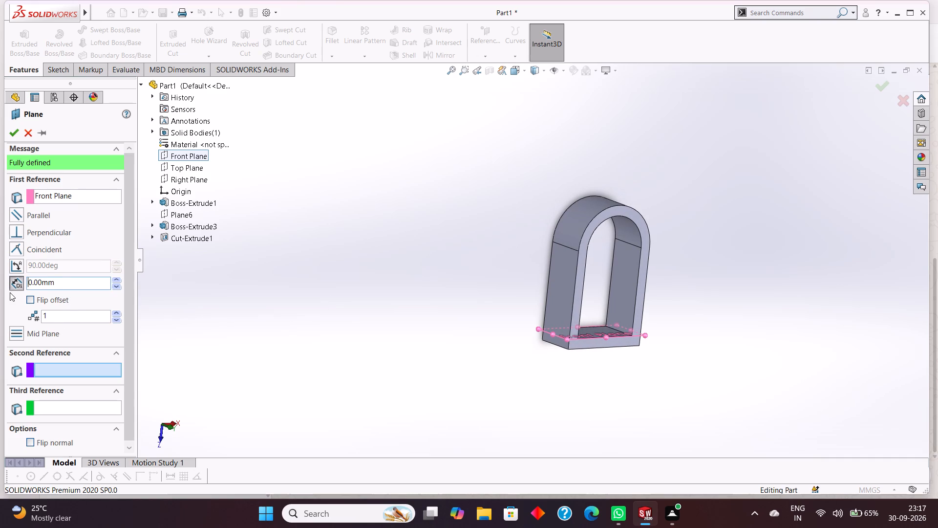
click(14, 135)
Examine where the new Front Plane-based plane sits on the arch body, square-on from both sides and from several angles.
middle_drag(611, 359, 607, 324)
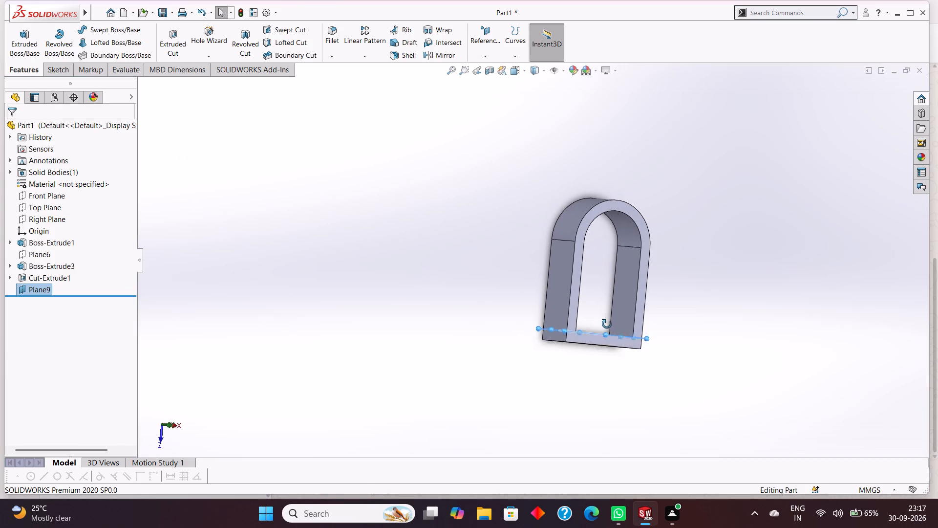
middle_drag(607, 324, 611, 308)
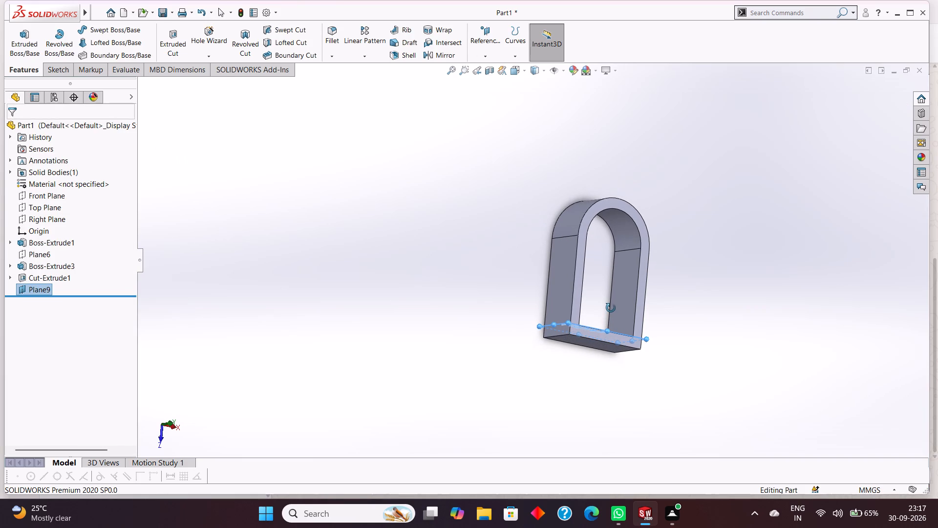
middle_drag(611, 308, 617, 327)
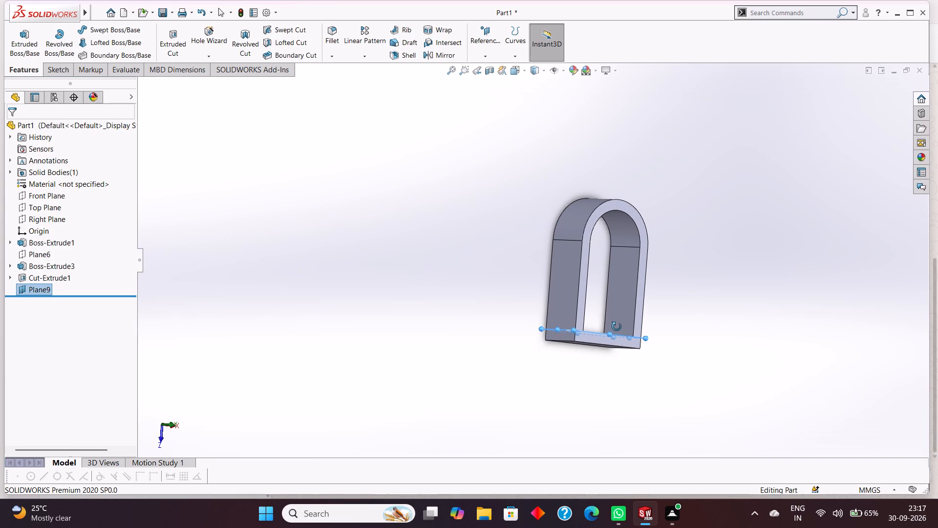
middle_drag(617, 327, 627, 350)
scroll(627, 350, down, 3)
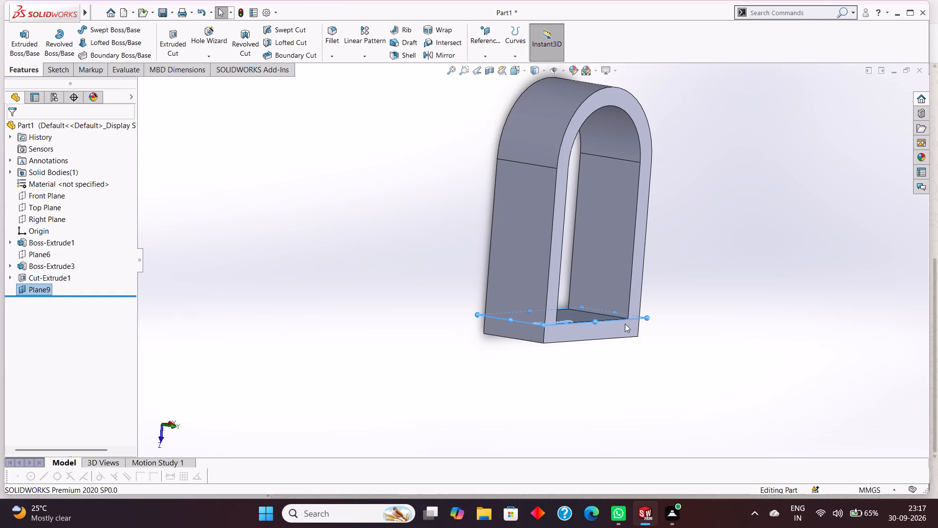
scroll(625, 324, down, 5)
click(627, 293)
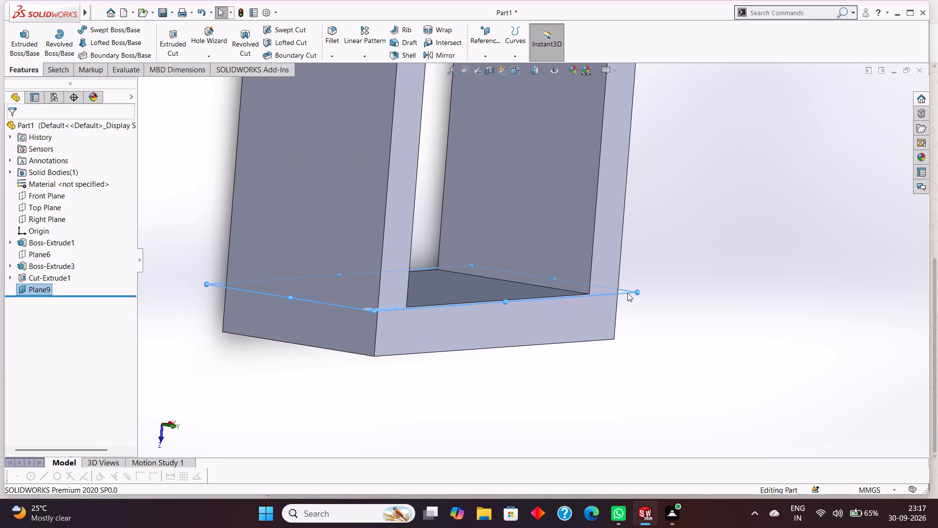
key(ctrl+8)
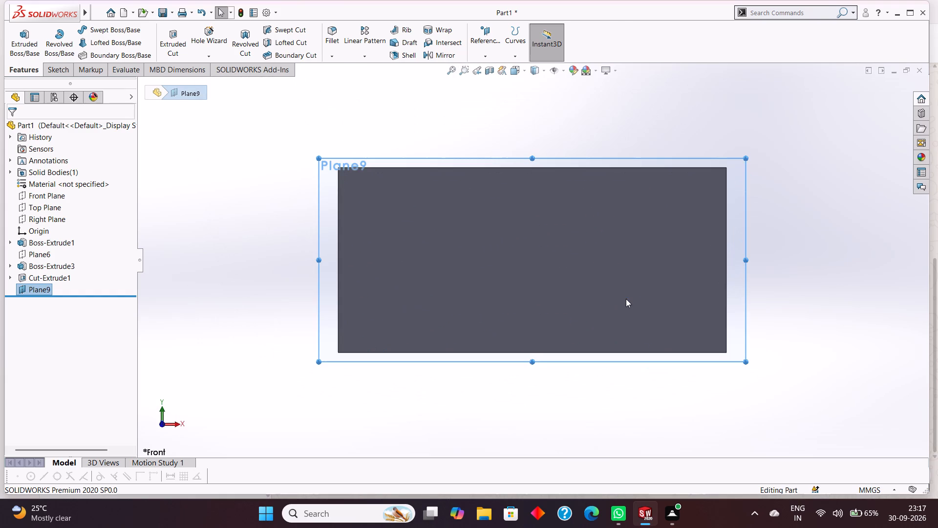
middle_drag(413, 125, 485, 277)
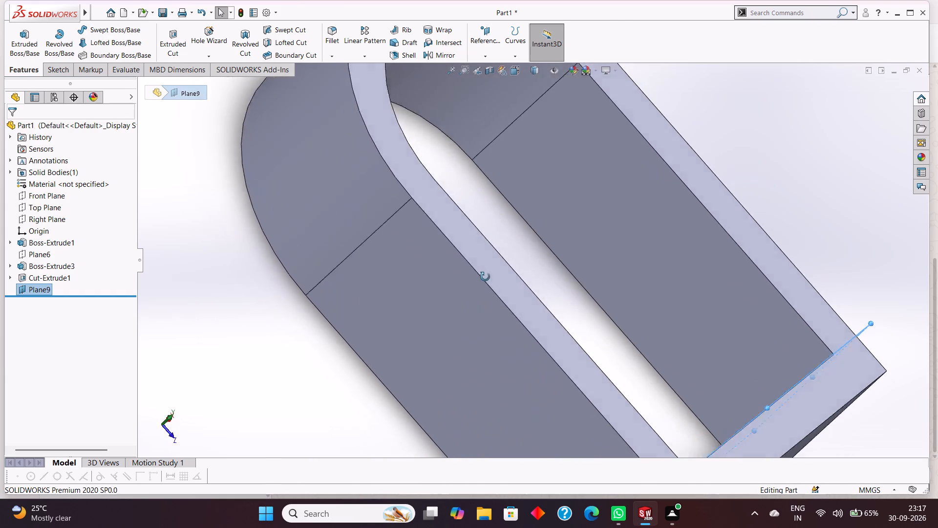
middle_drag(485, 277, 490, 271)
scroll(490, 267, up, 2)
scroll(694, 322, up, 3)
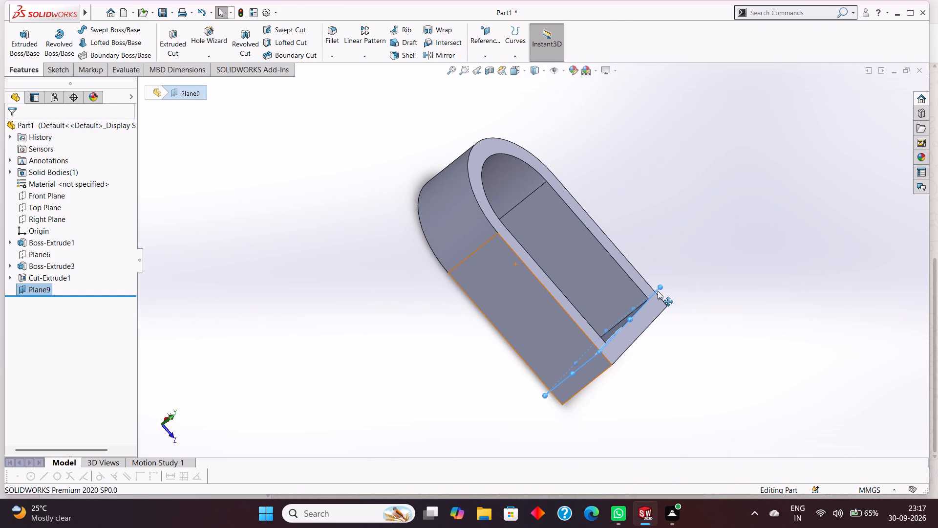
click(657, 287)
key(ctrl+8)
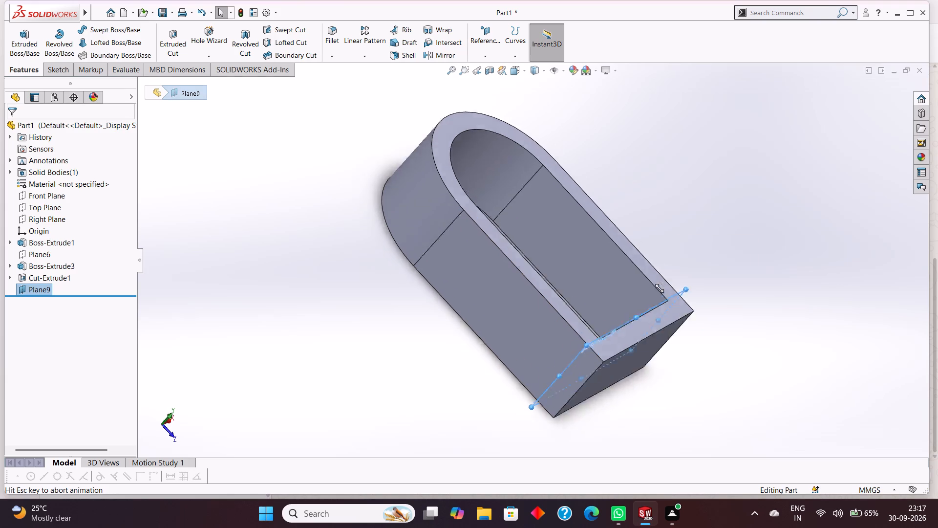
click(743, 180)
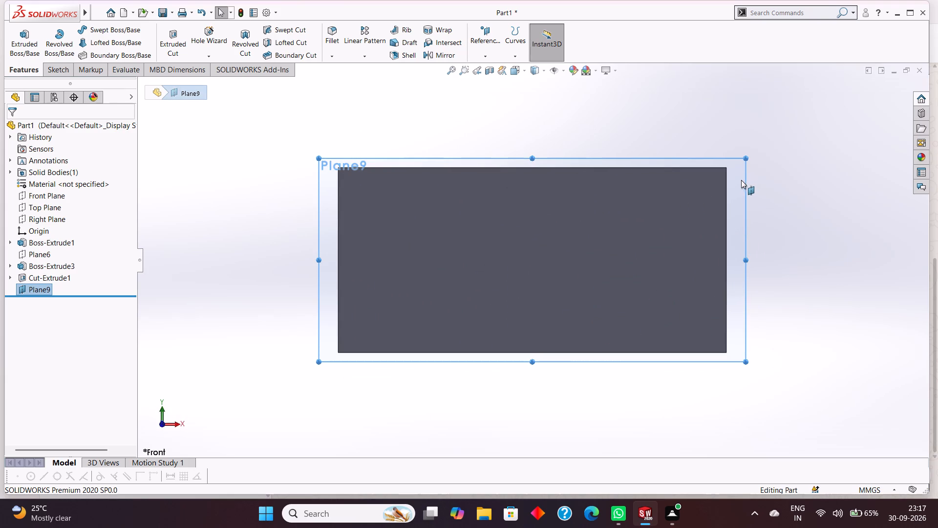
key(ctrl+8)
scroll(759, 199, up, 3)
middle_drag(746, 203, 746, 268)
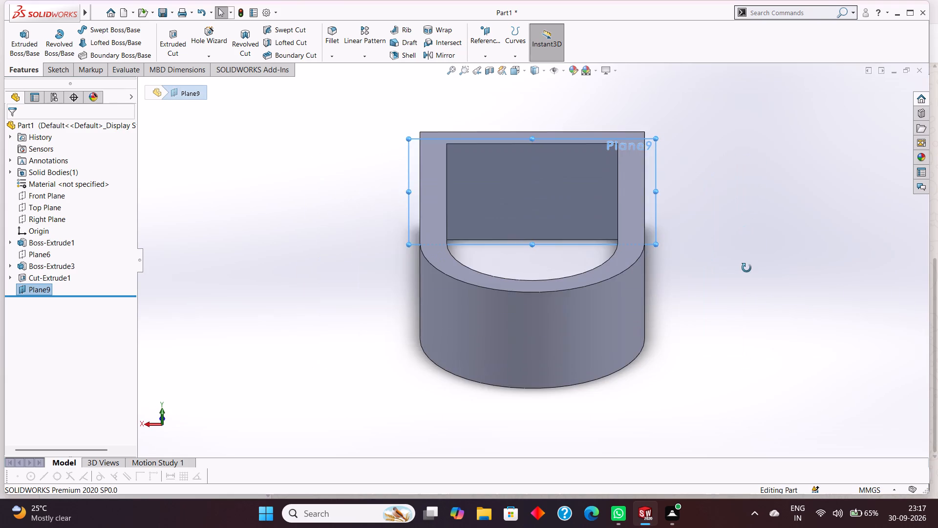
middle_drag(746, 268, 744, 265)
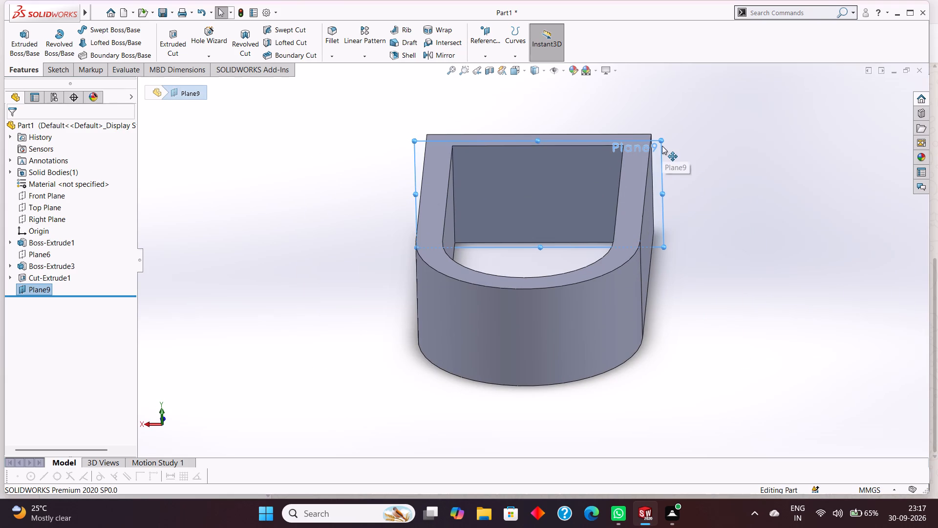
Start a sketch on the new 0 mm offset plane, viewed square-on.
click(662, 146)
key(ctrl+8)
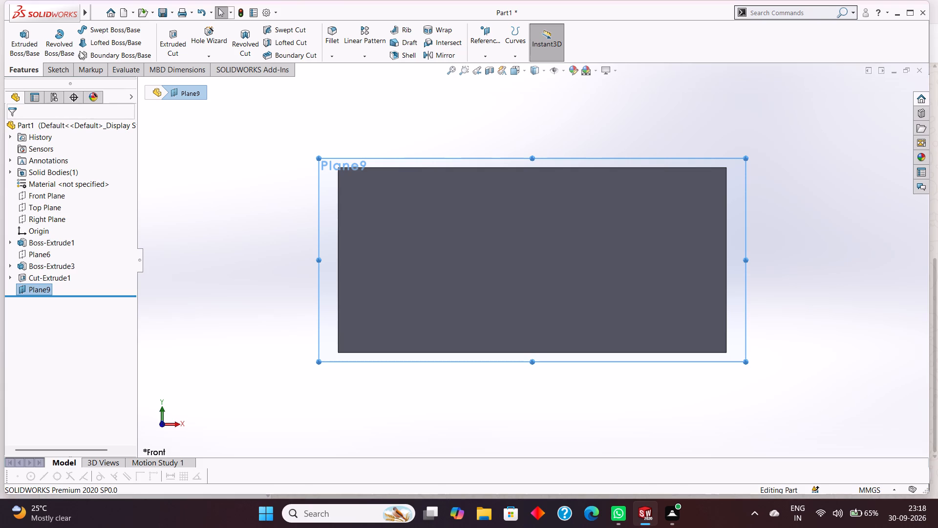
click(51, 71)
right_click(335, 159)
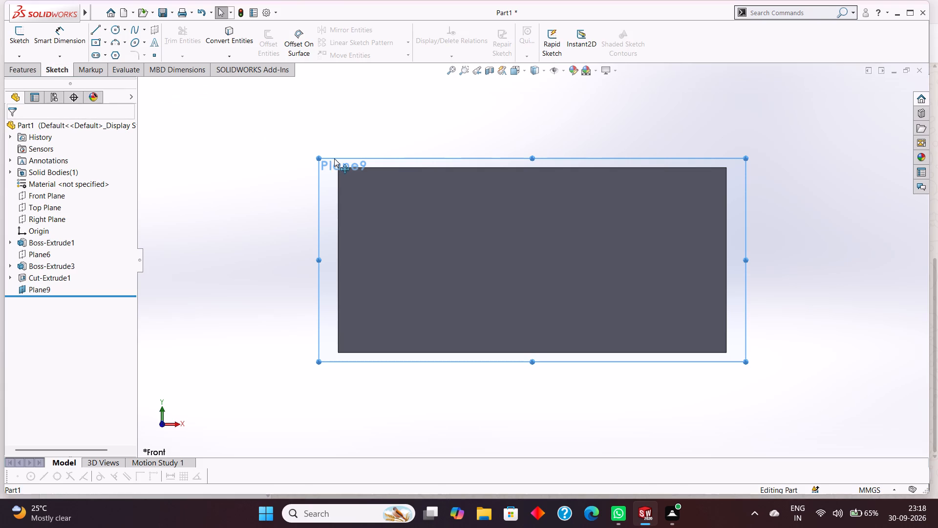
click(356, 145)
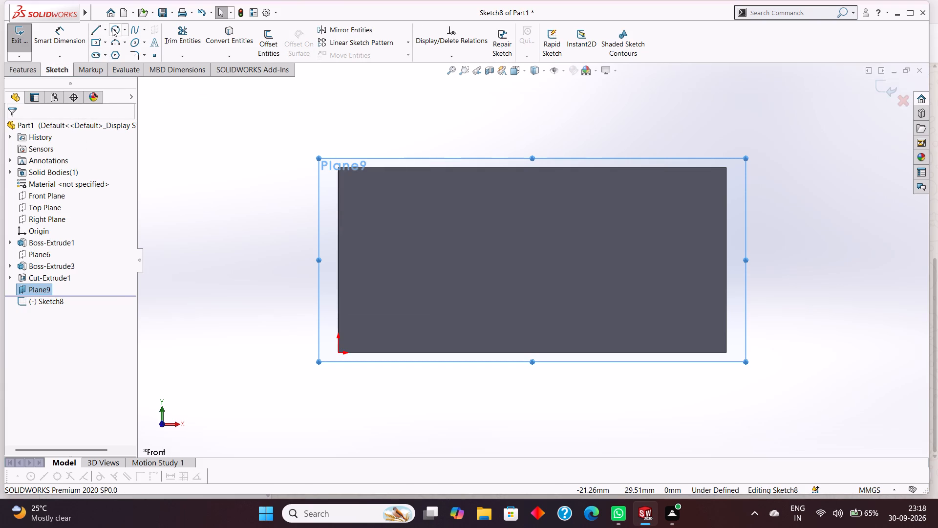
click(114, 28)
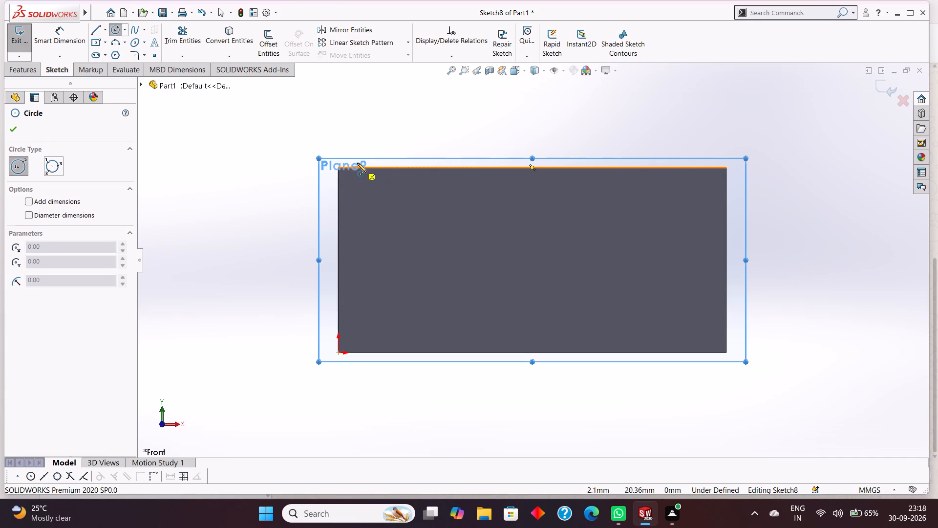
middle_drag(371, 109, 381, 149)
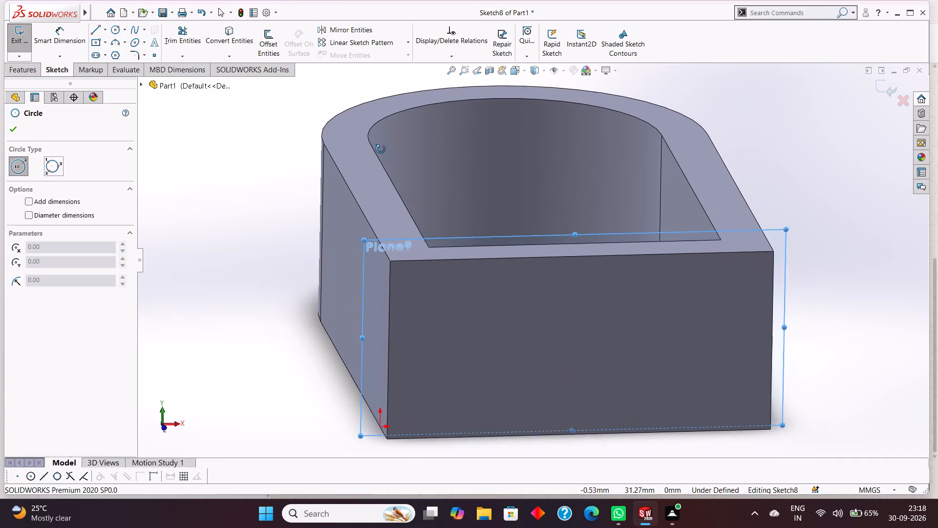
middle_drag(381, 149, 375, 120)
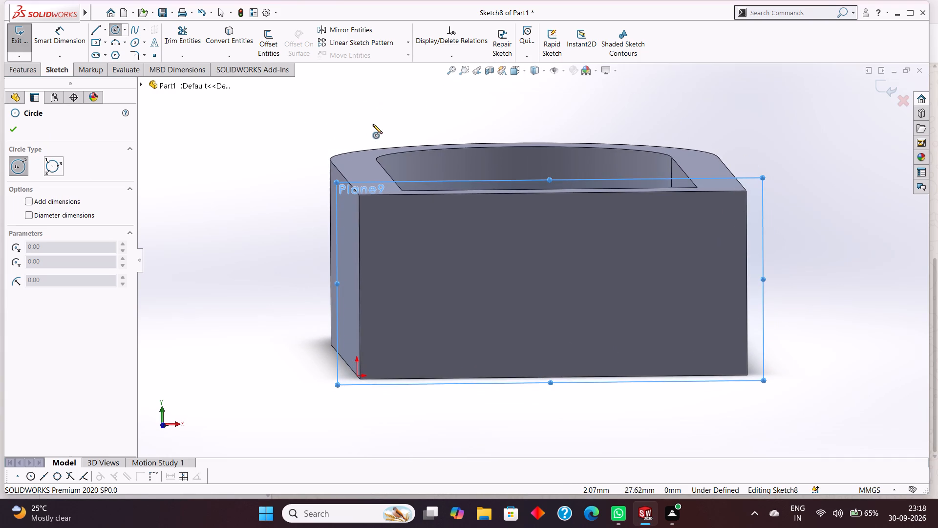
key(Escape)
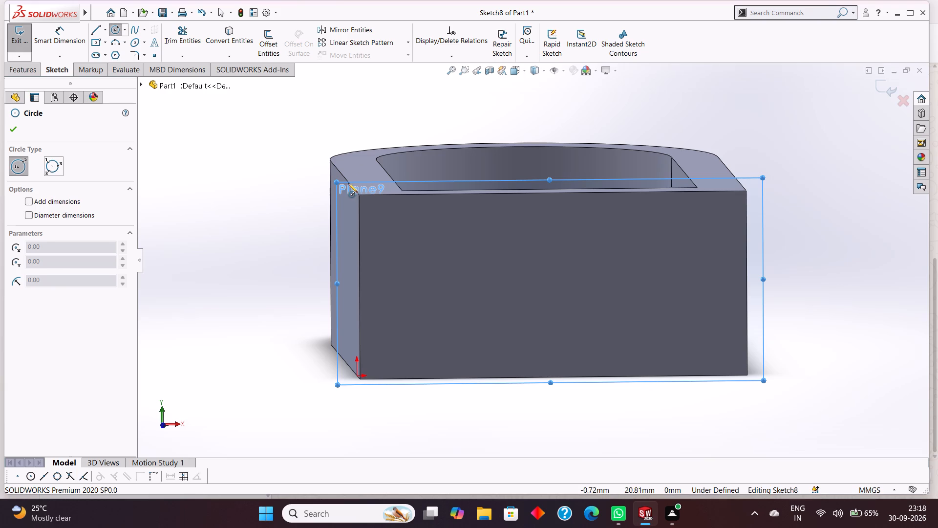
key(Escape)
Sketch a 5 mm horizontal construction line from the block's upper-left corner along its top edge, viewed square-on to the sketch plane.
click(341, 180)
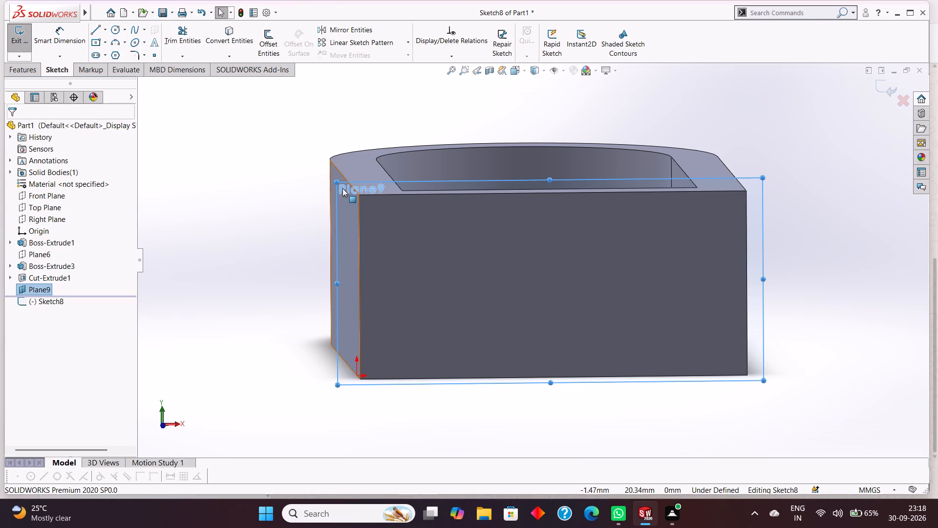
key(ctrl+8)
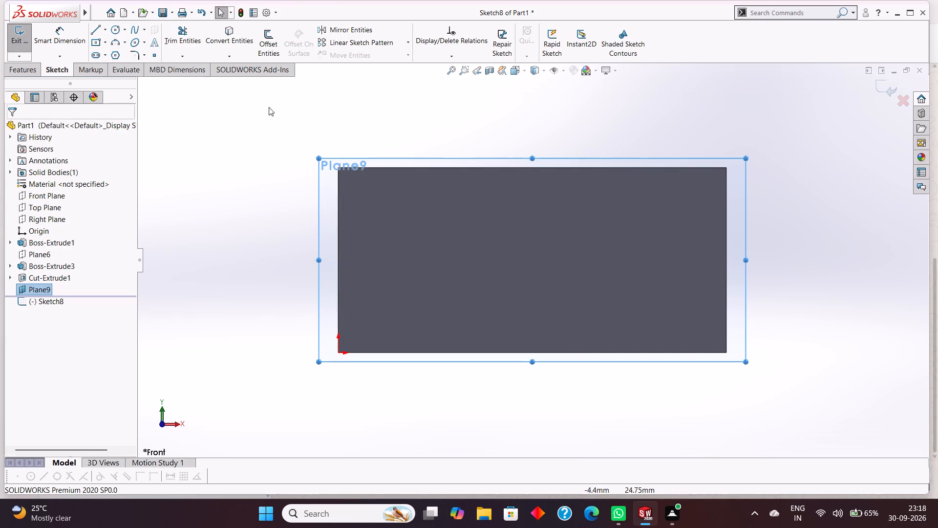
click(125, 33)
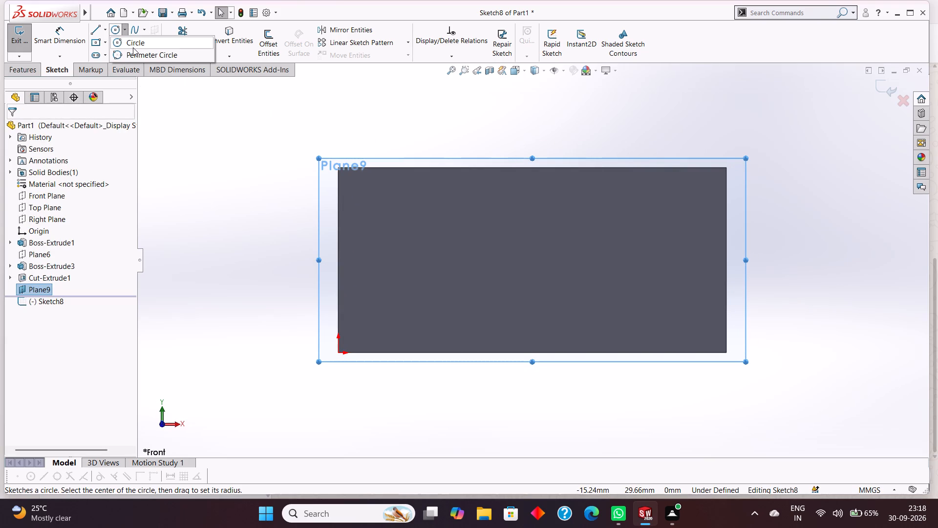
click(106, 29)
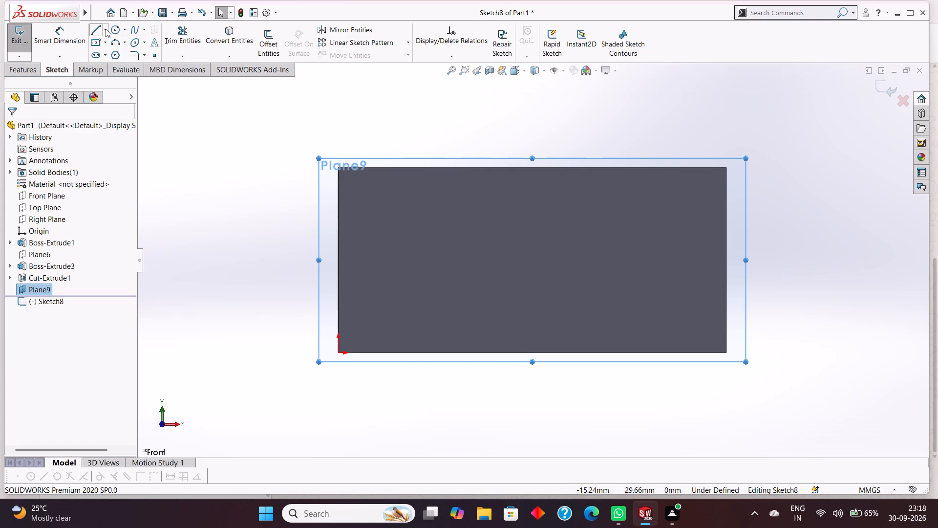
click(106, 29)
click(117, 52)
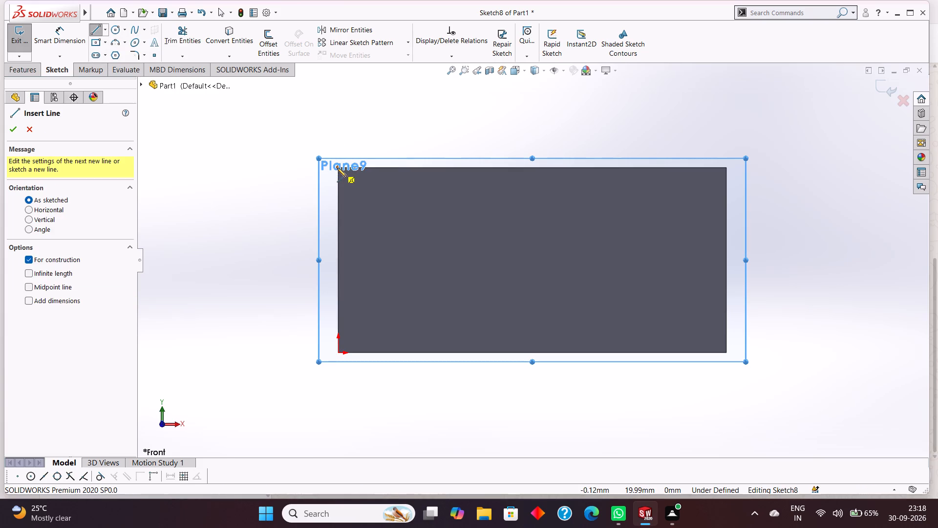
click(337, 168)
scroll(361, 167, down, 1)
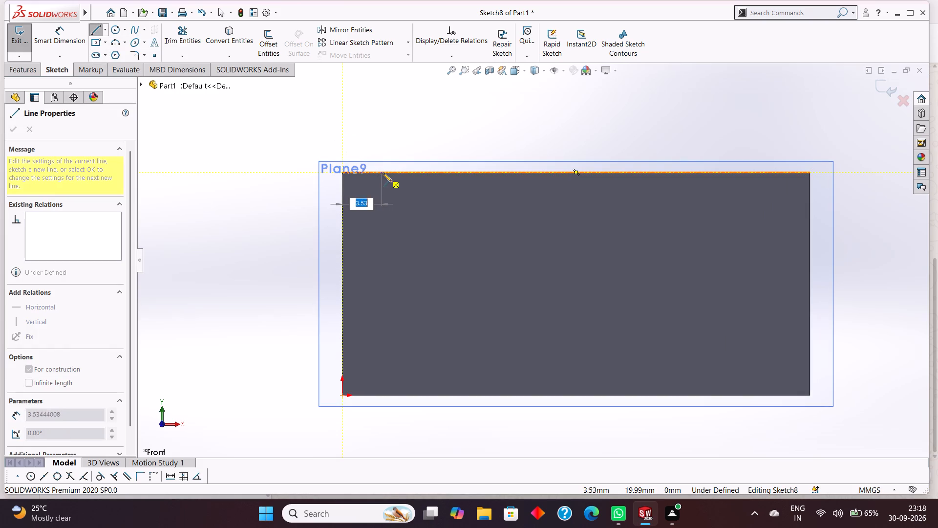
key(5)
key(Return)
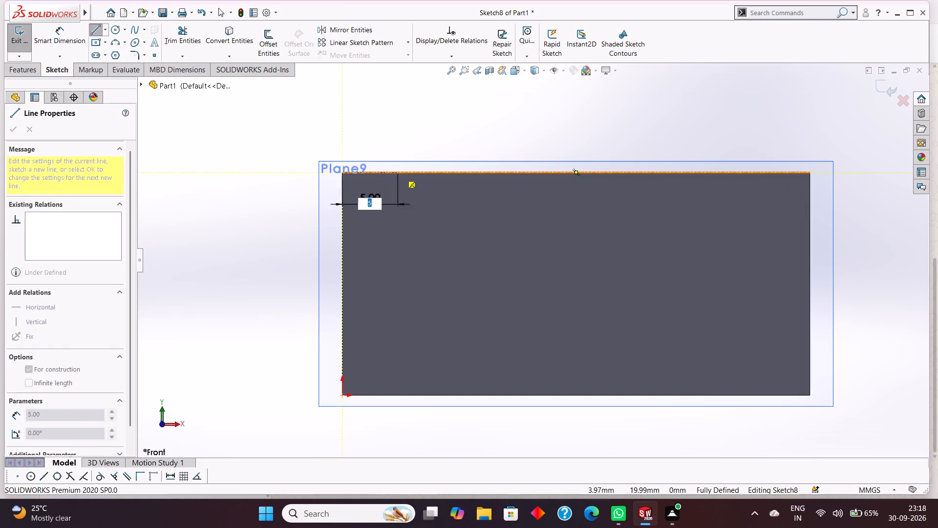
key(Escape)
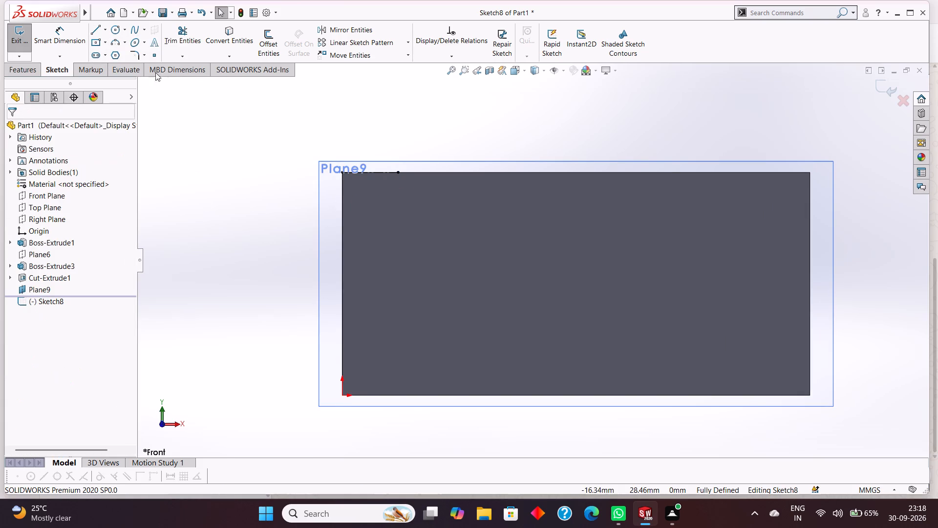
Sketch a circle of 5 mm radius above the block, with its centre vertically aligned with the construction line's free end.
click(118, 28)
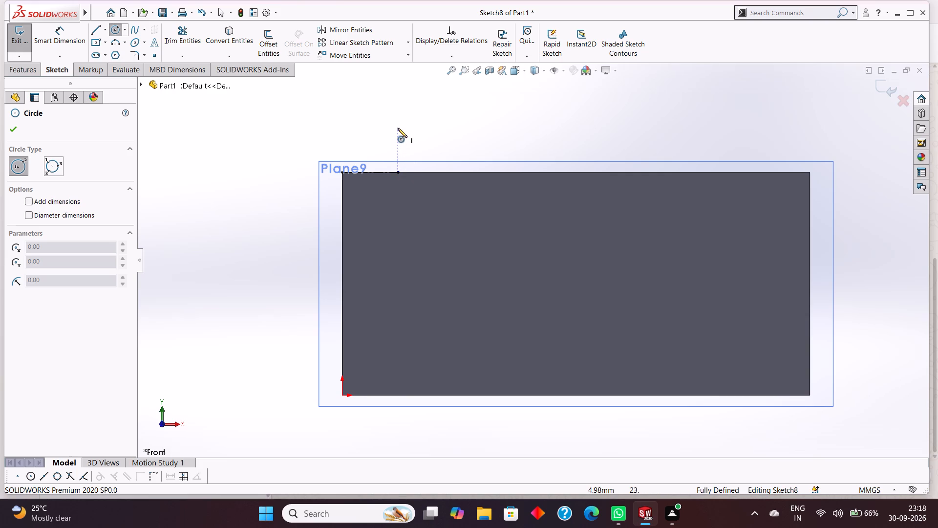
drag(398, 127, 413, 144)
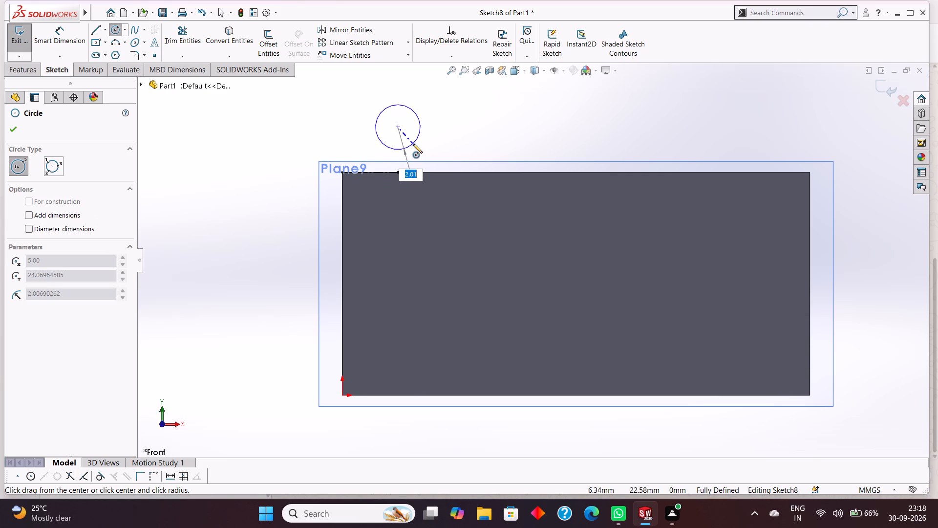
drag(413, 144, 415, 144)
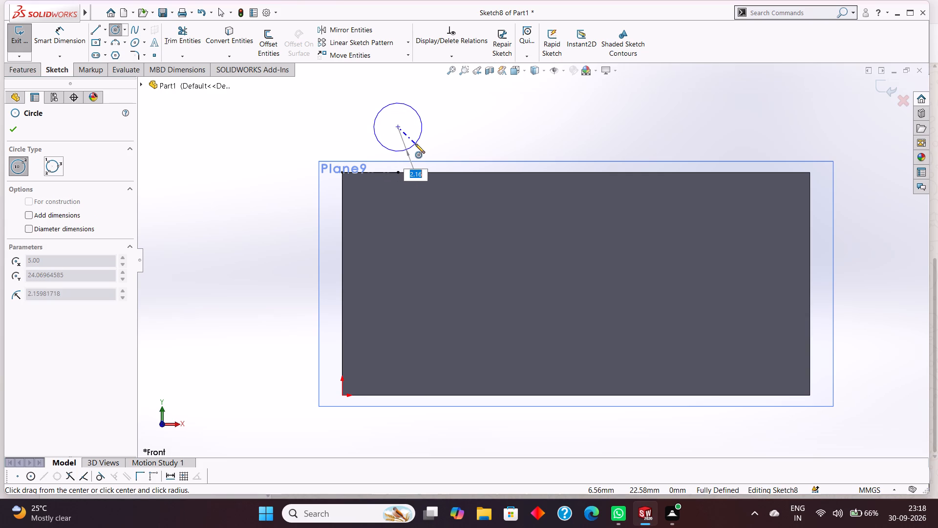
drag(415, 144, 416, 144)
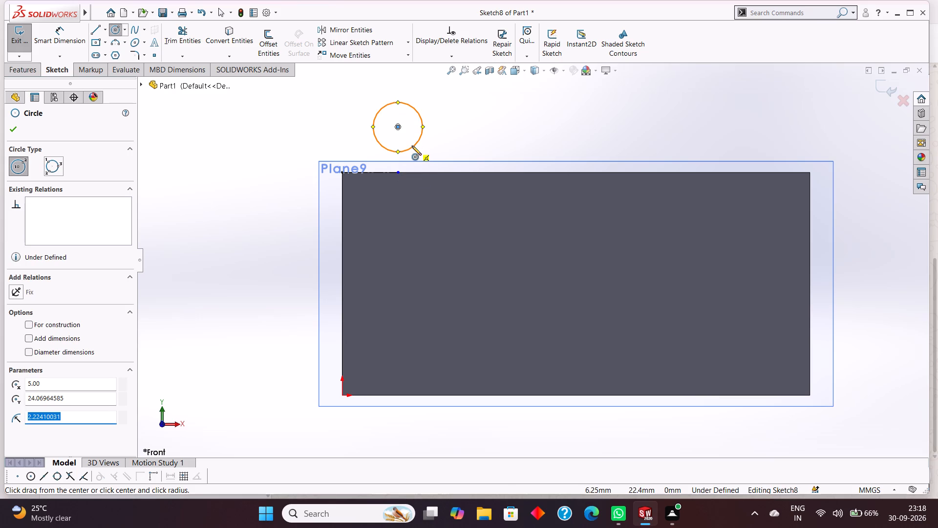
key(5)
key(Return)
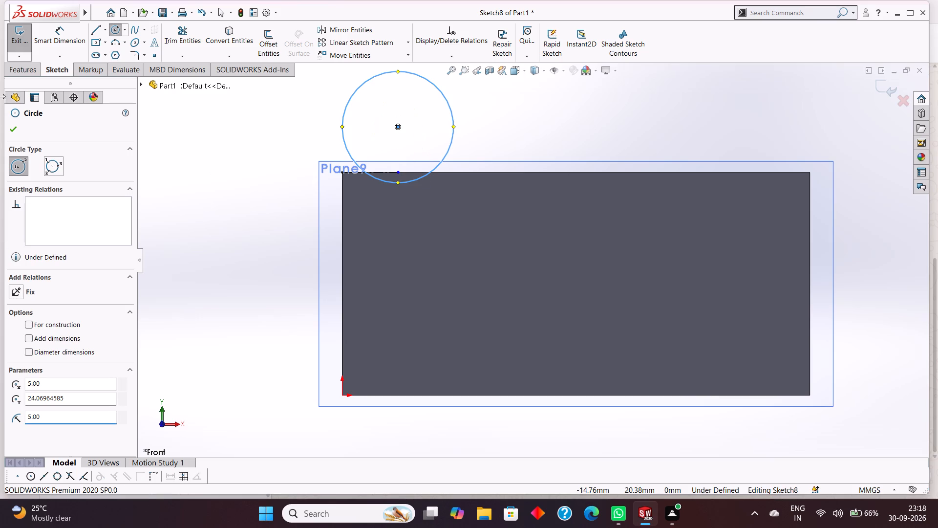
click(16, 125)
Dimension the circle's centre 10 mm above the block's top edge.
click(59, 37)
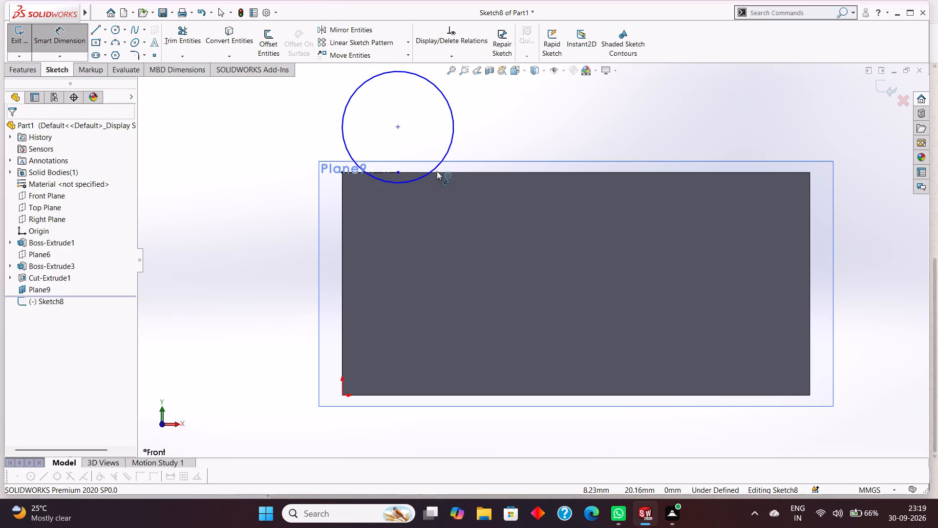
click(443, 172)
click(398, 126)
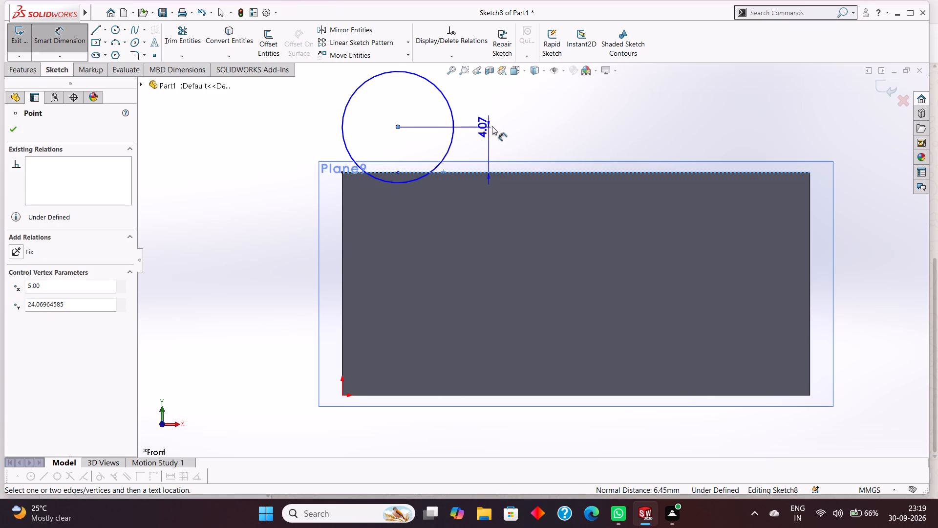
click(494, 125)
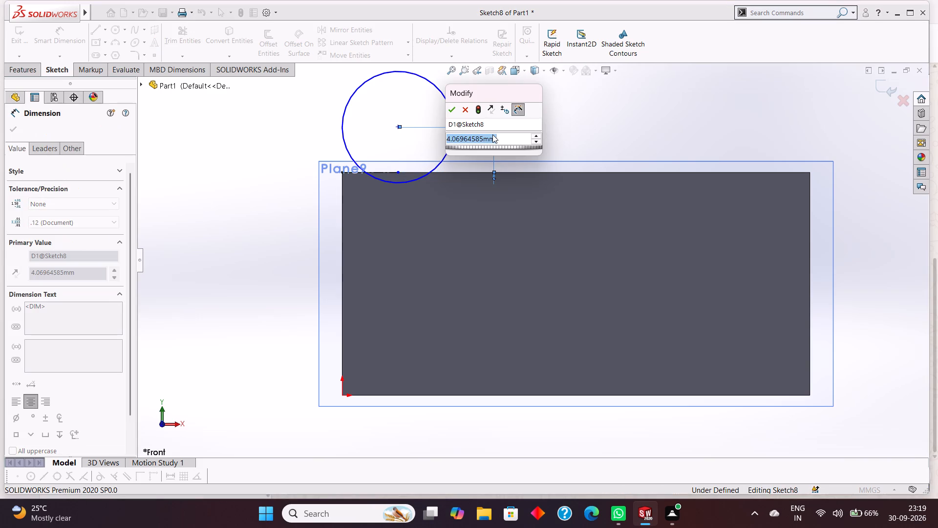
text(10)
key(Return)
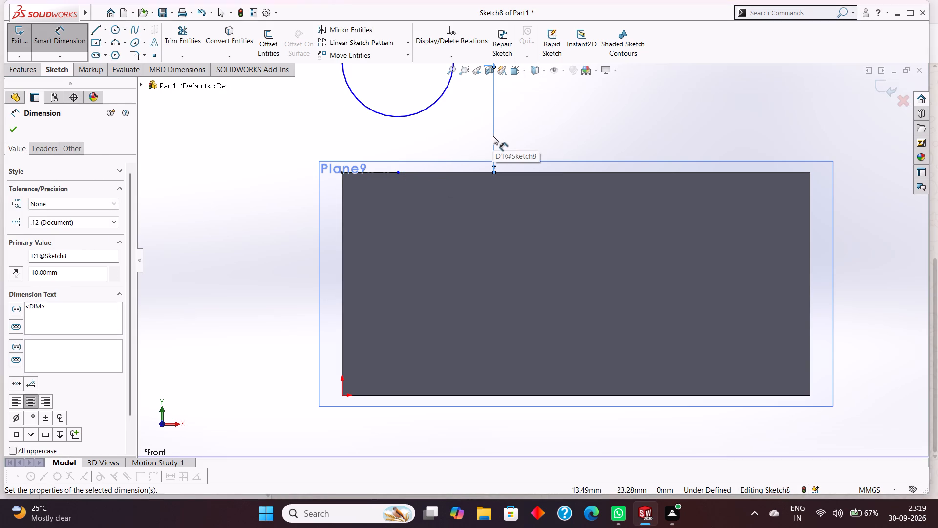
scroll(496, 135, up, 2)
click(11, 134)
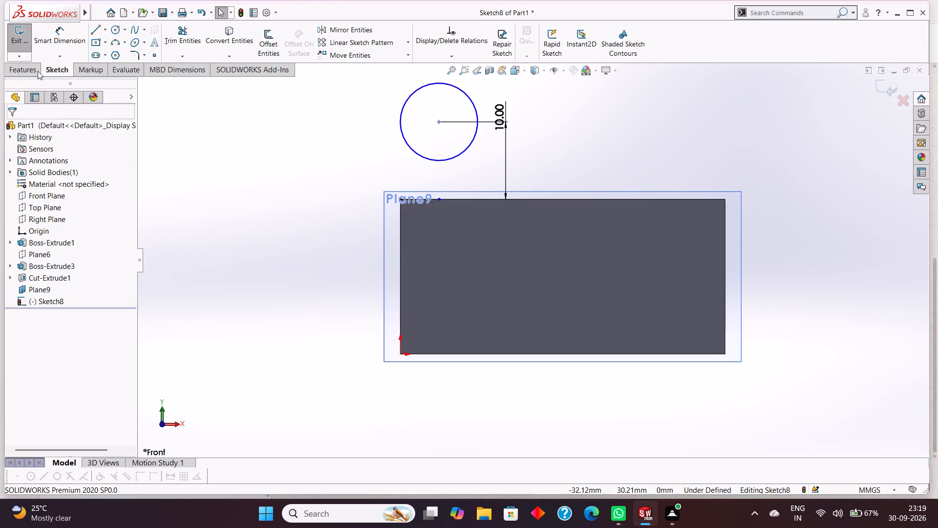
Draw vertical lines from the circle's left and right quadrant points down to the block's top edge.
click(95, 31)
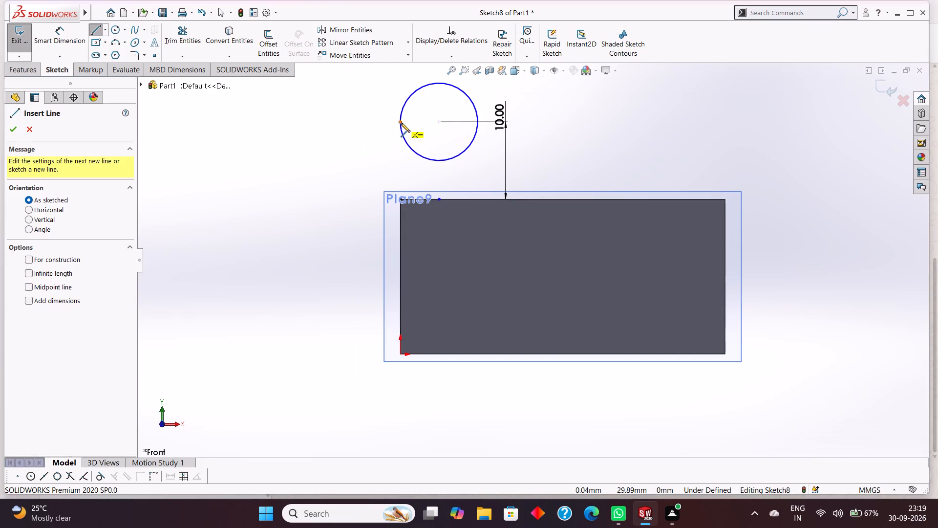
click(401, 122)
click(402, 199)
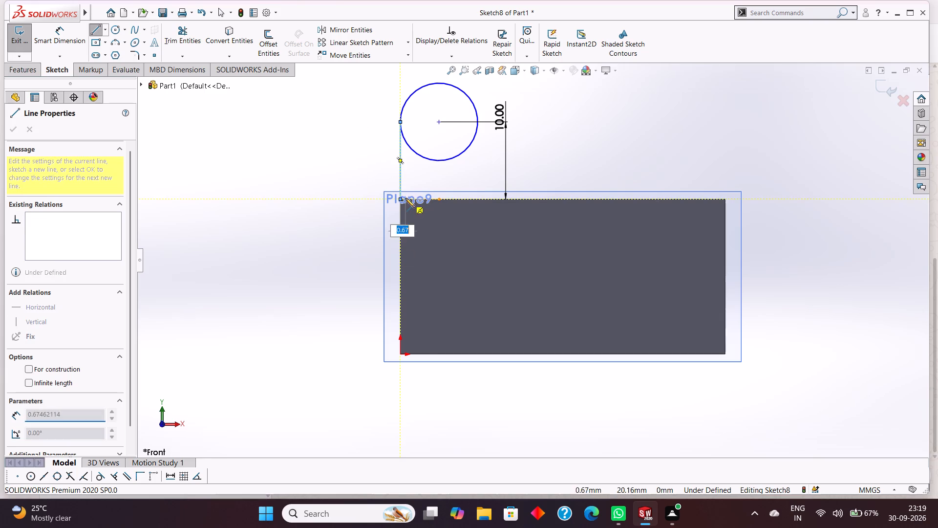
right_click(421, 178)
click(439, 182)
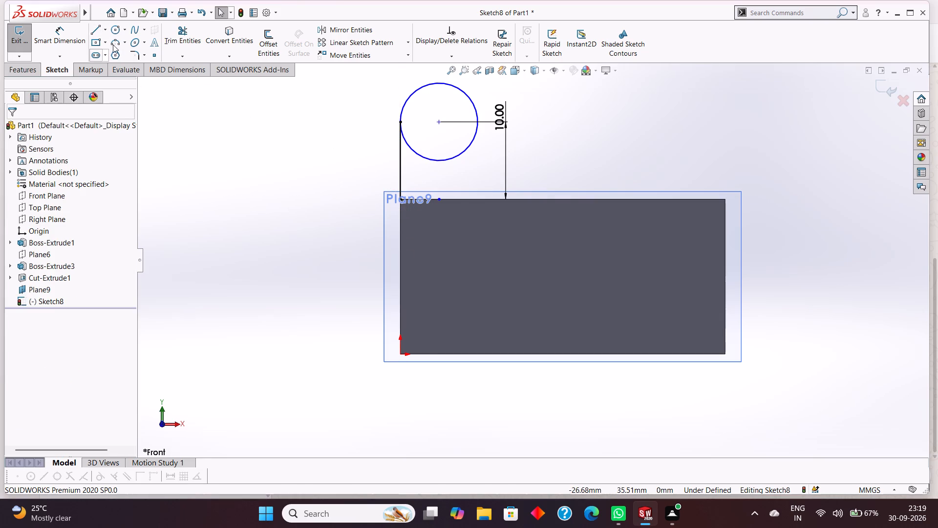
click(101, 28)
click(478, 120)
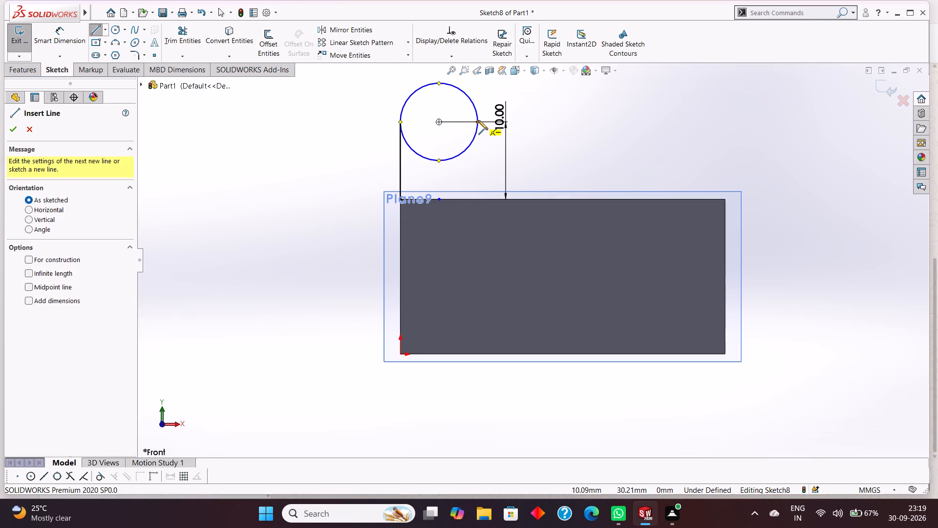
click(478, 199)
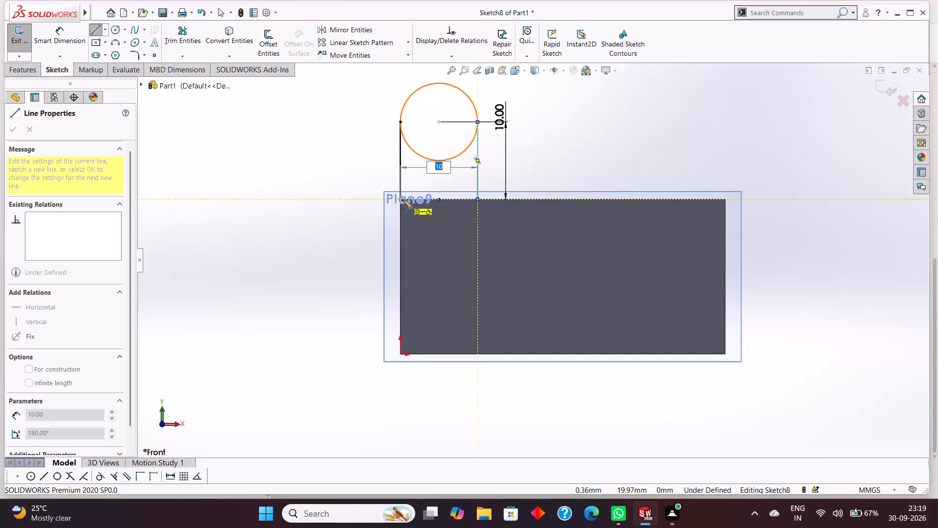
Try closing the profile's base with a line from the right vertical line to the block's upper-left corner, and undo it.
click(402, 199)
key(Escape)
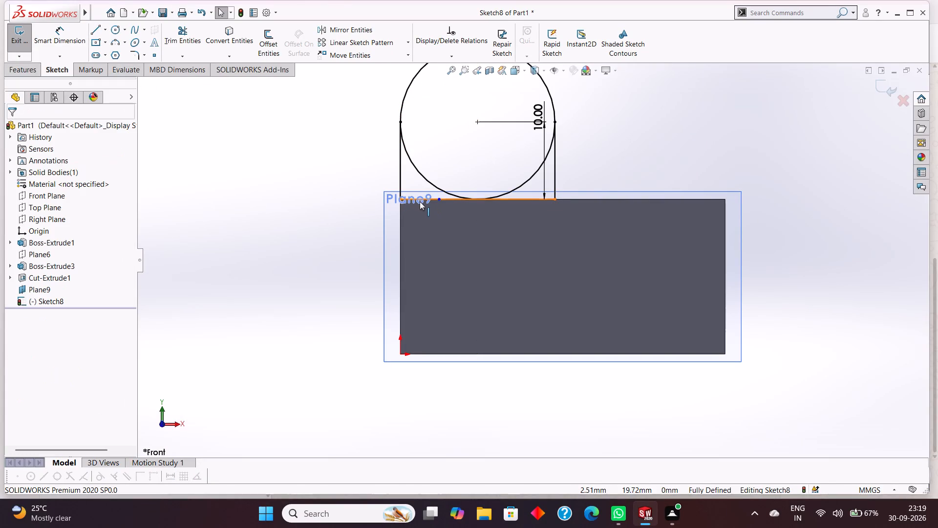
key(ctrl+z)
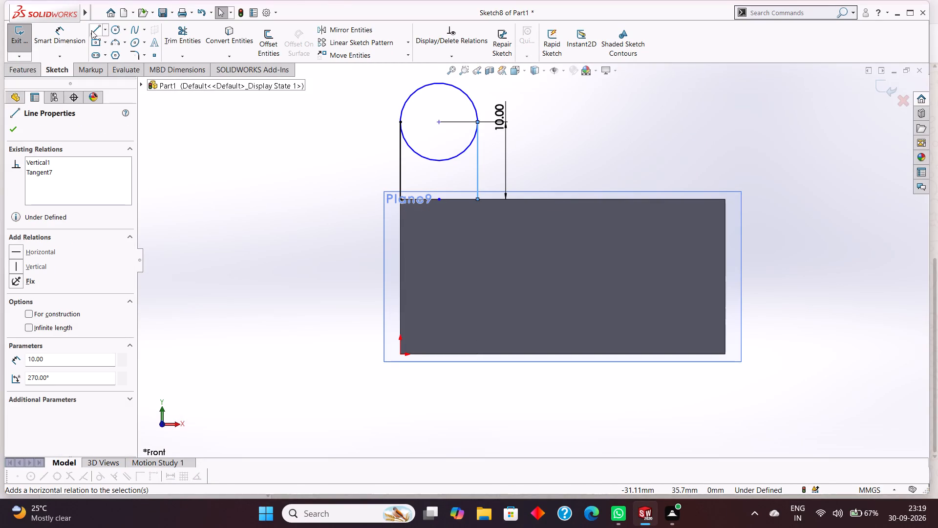
Draw a base line from the right vertical line's lower end to the free end of the 5 mm construction line.
click(98, 28)
click(479, 199)
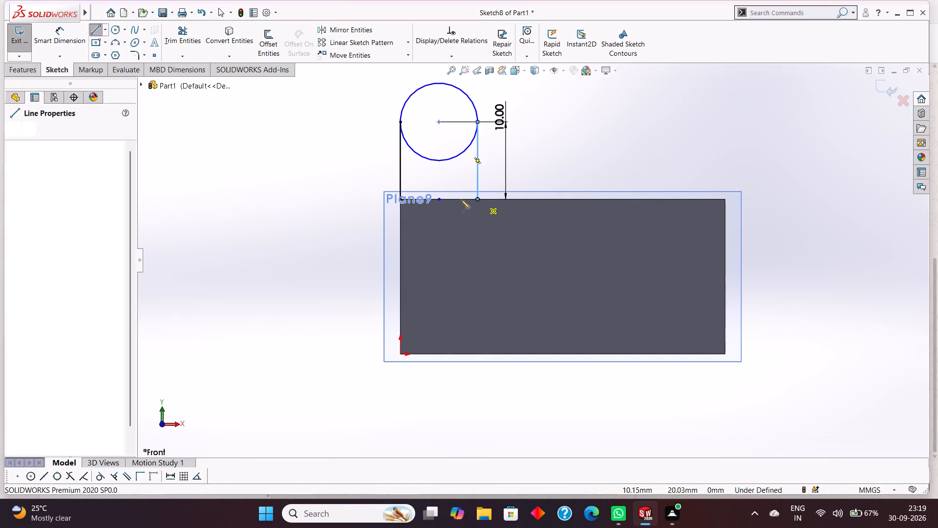
click(438, 198)
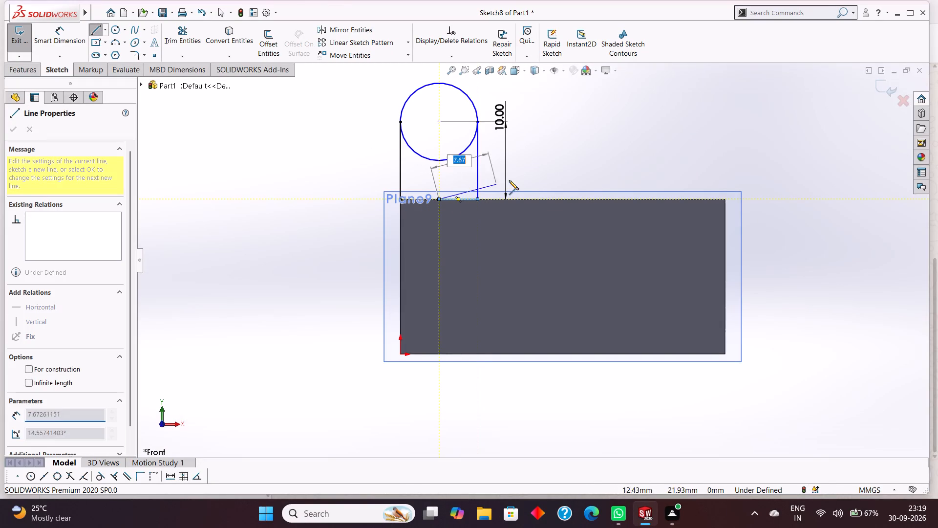
right_click(508, 175)
click(521, 177)
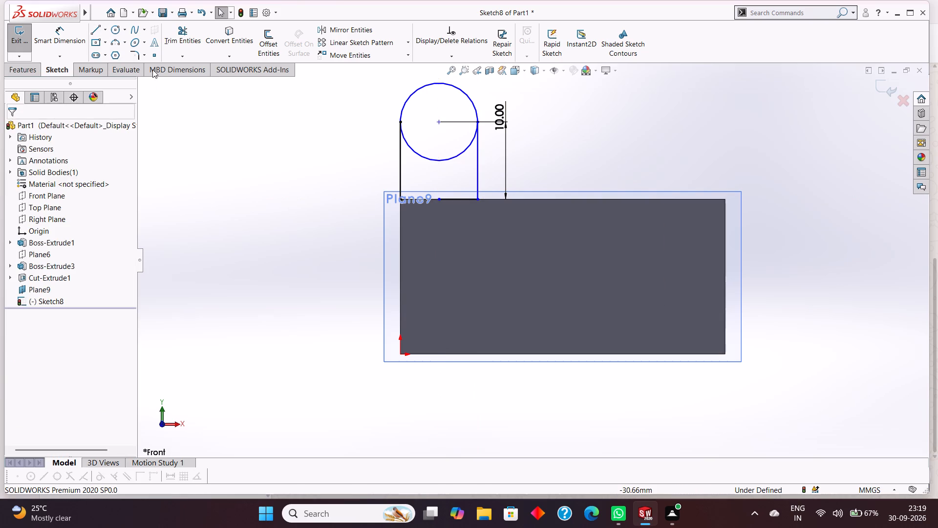
Trim away the lower half of the circle between the two vertical lines, leaving a rounded-top lug profile.
click(176, 30)
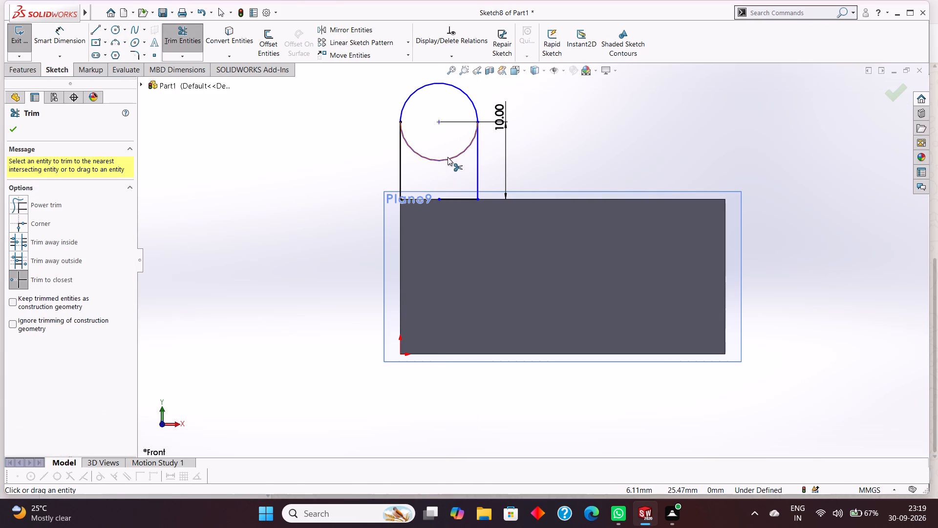
click(448, 157)
click(9, 126)
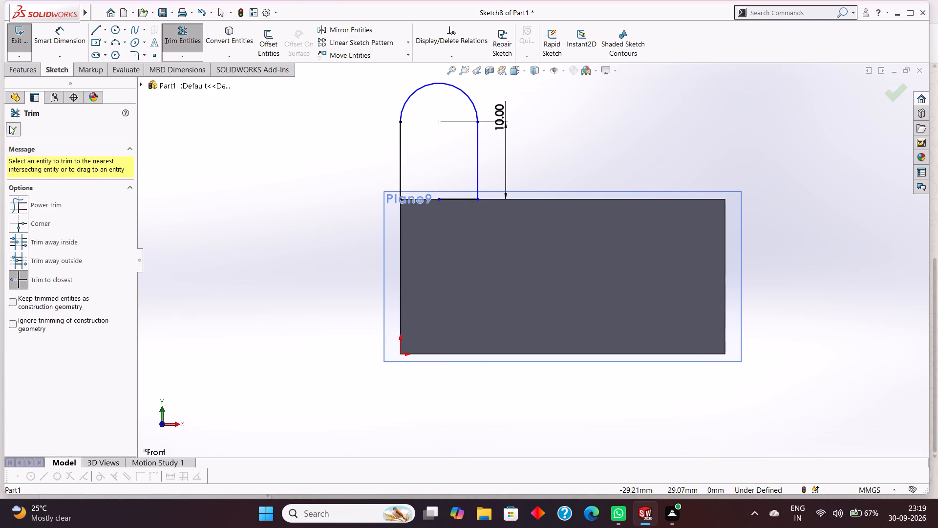
Sketch a circle of 3 mm radius concentric with the lug profile's rounded top.
click(113, 30)
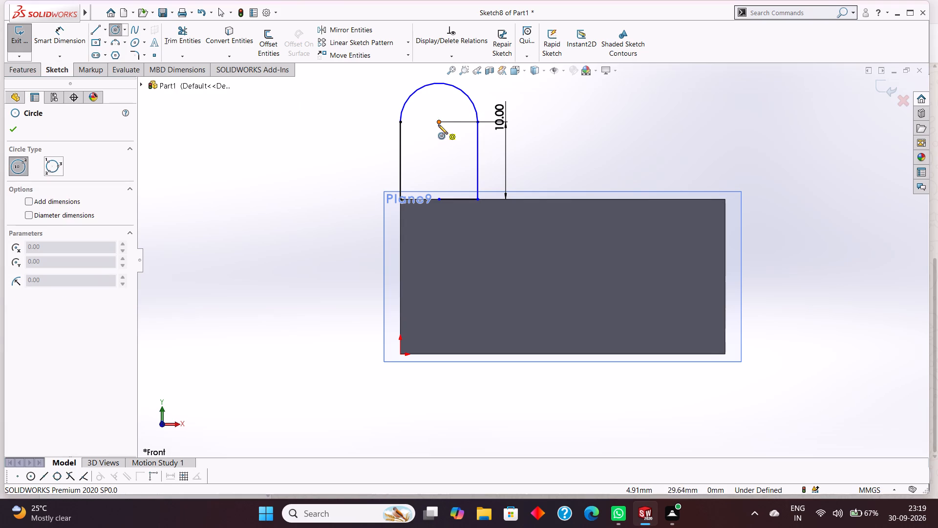
drag(438, 124, 447, 133)
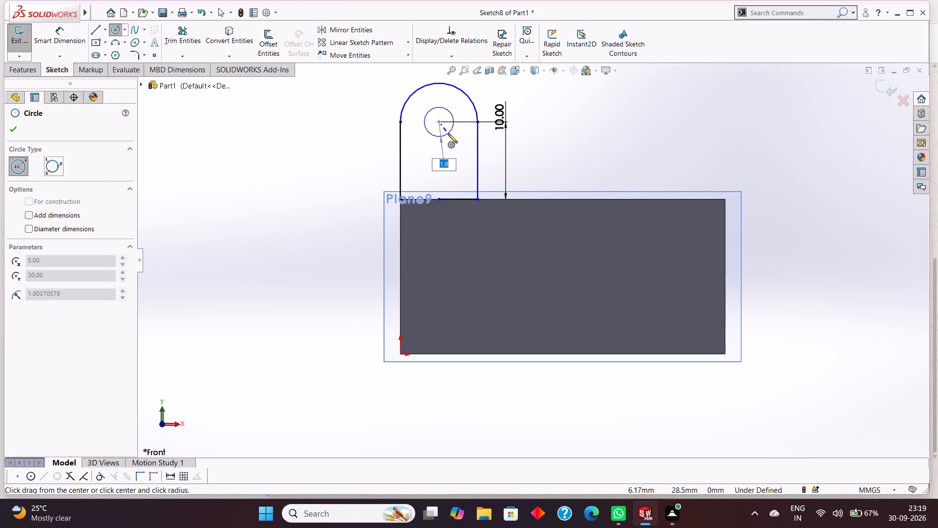
key(BackSpace)
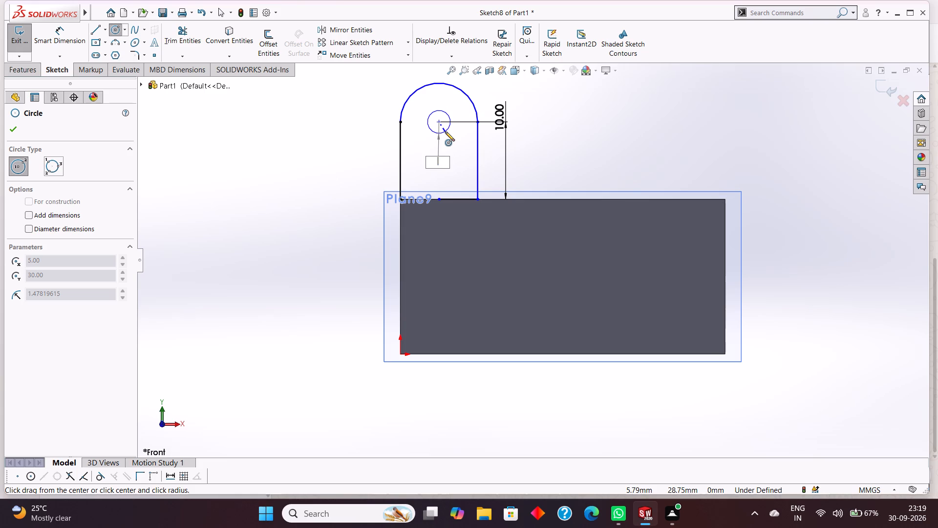
key(3)
key(Return)
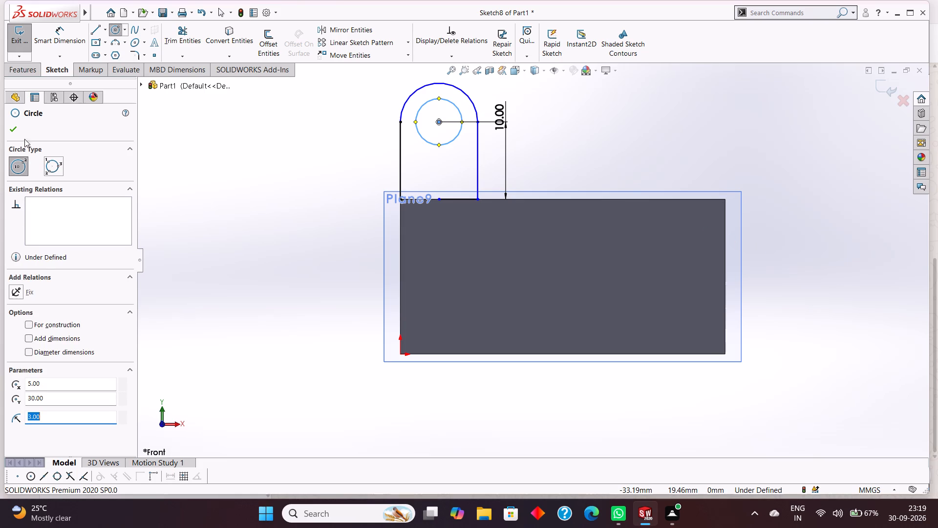
Examine from several angles how the lug sketch sits against the arched body and its opening.
click(15, 134)
click(27, 69)
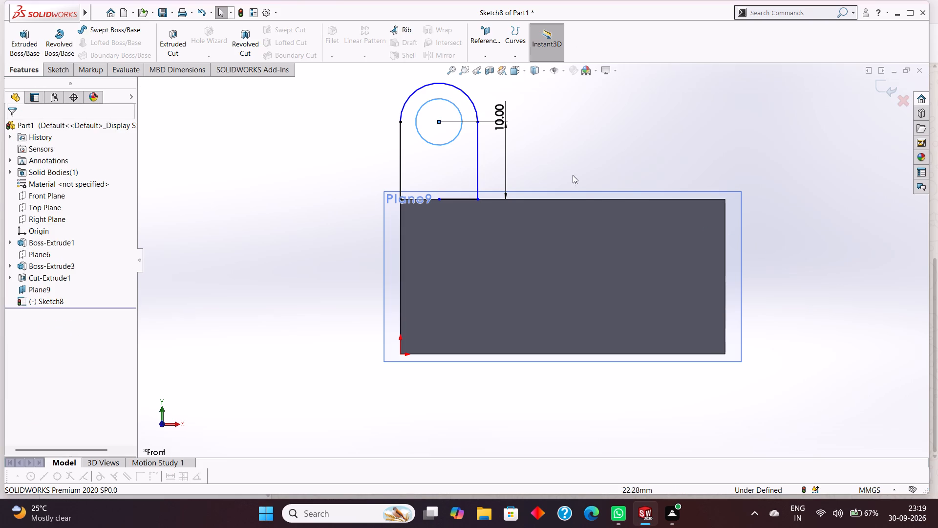
middle_drag(603, 113, 610, 184)
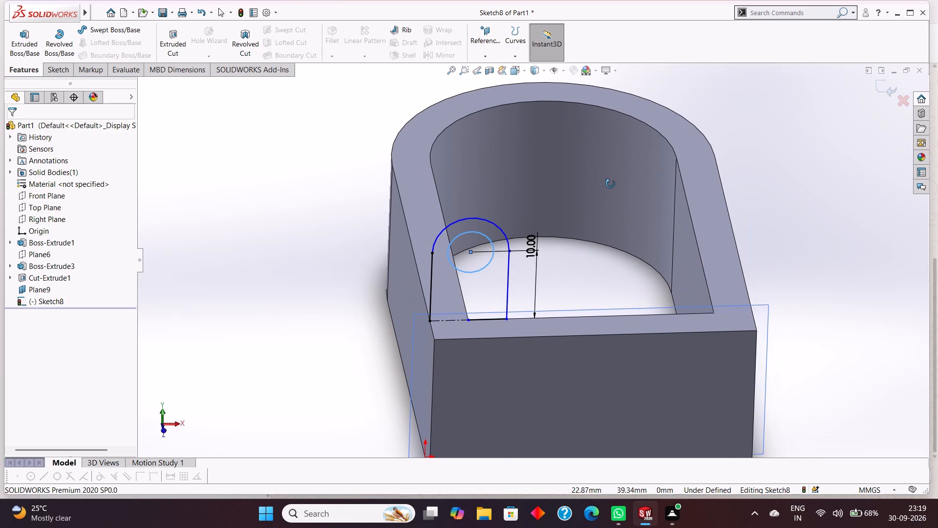
middle_drag(610, 184, 609, 184)
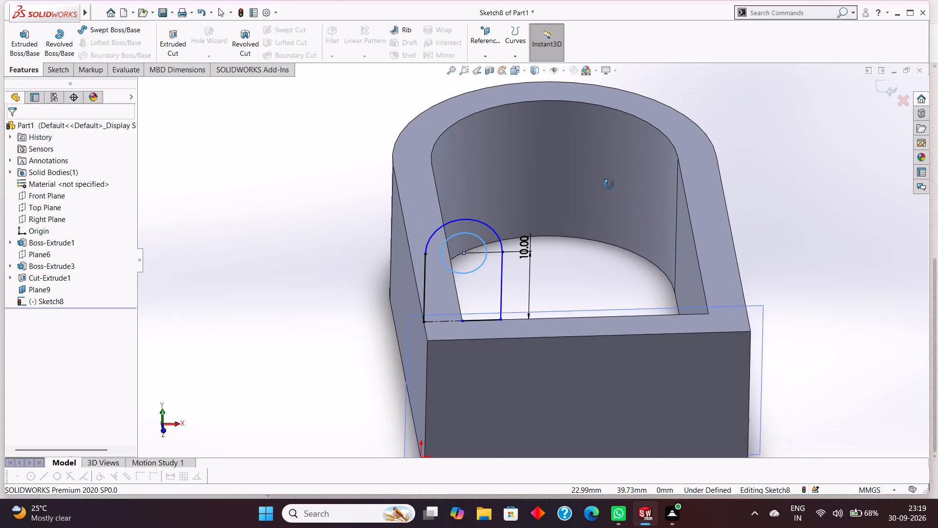
middle_drag(609, 184, 602, 176)
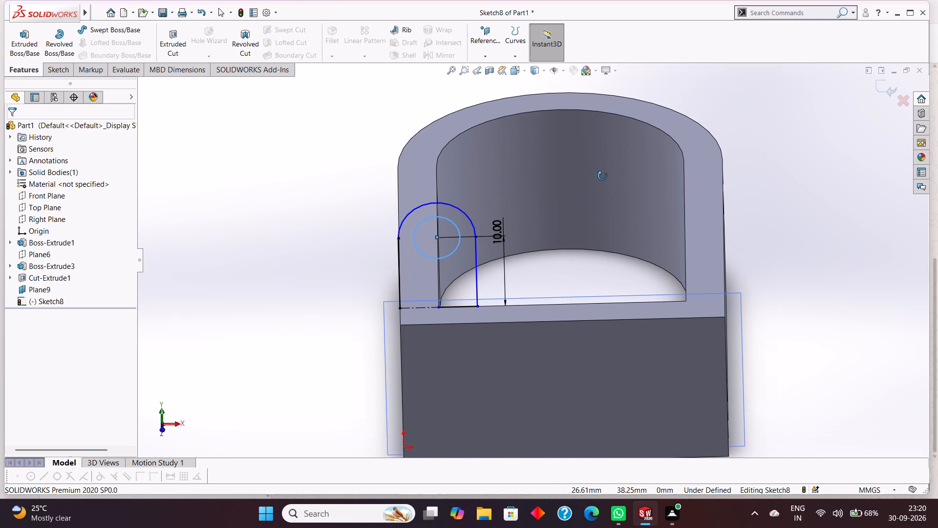
middle_drag(602, 176, 605, 176)
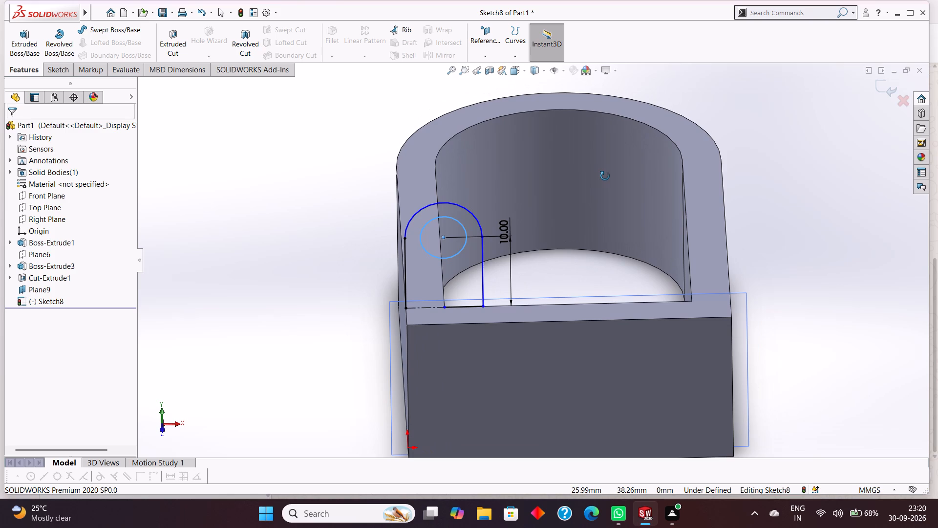
middle_drag(605, 176, 607, 178)
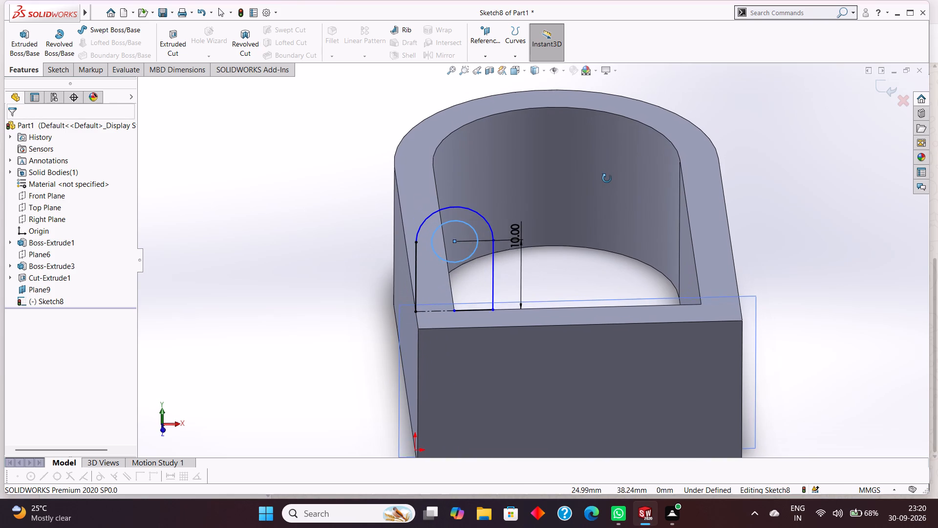
middle_drag(607, 178, 607, 179)
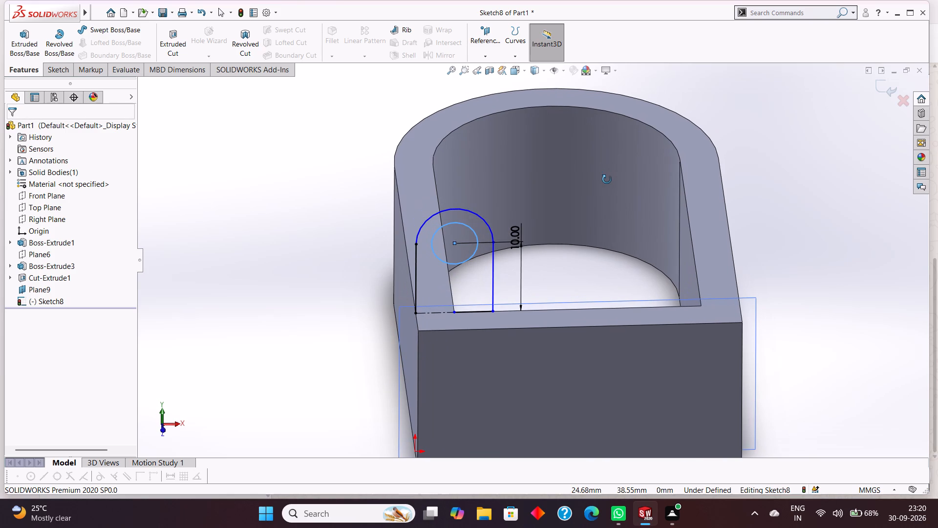
middle_drag(607, 179, 607, 175)
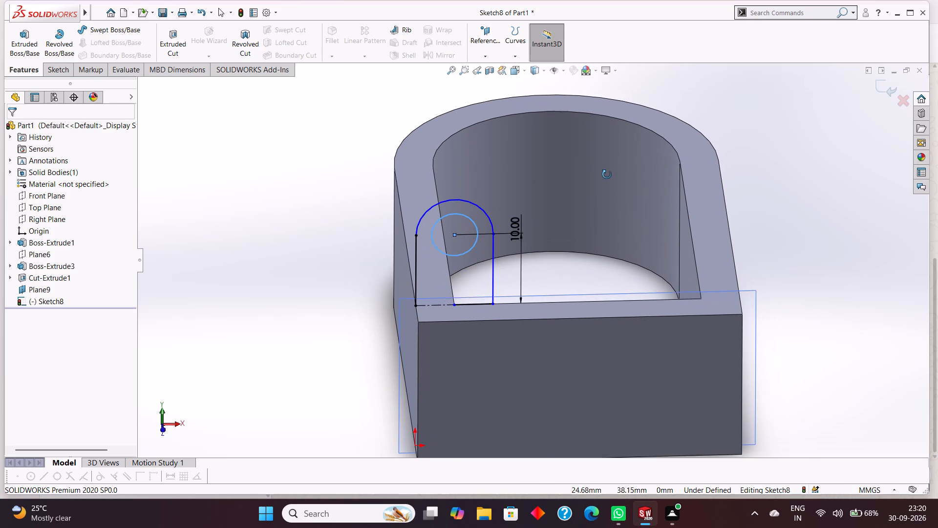
middle_drag(607, 175, 607, 167)
scroll(607, 167, up, 3)
middle_drag(692, 169, 697, 198)
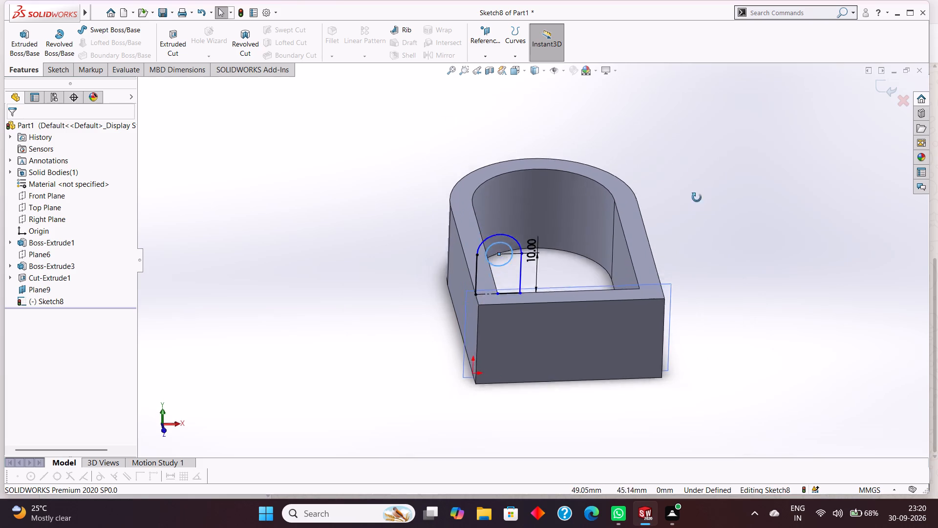
middle_drag(697, 198, 696, 308)
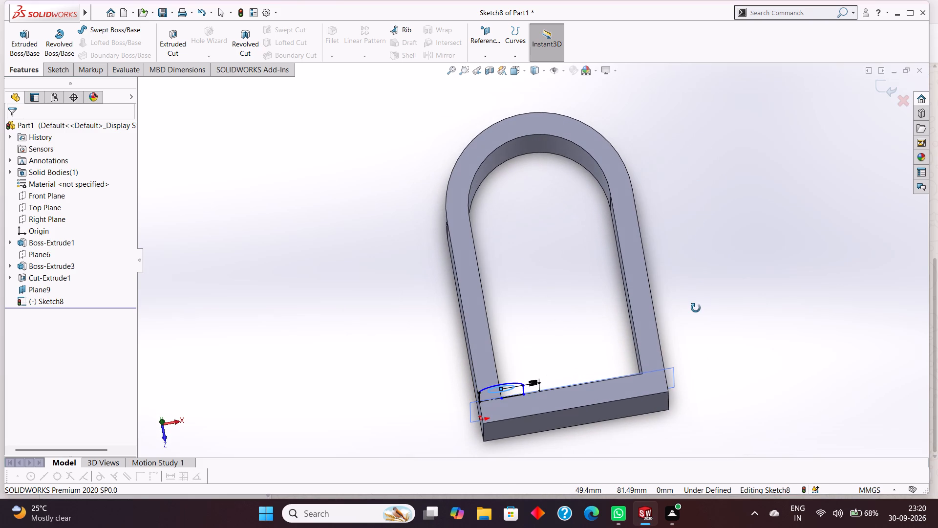
middle_drag(696, 308, 693, 302)
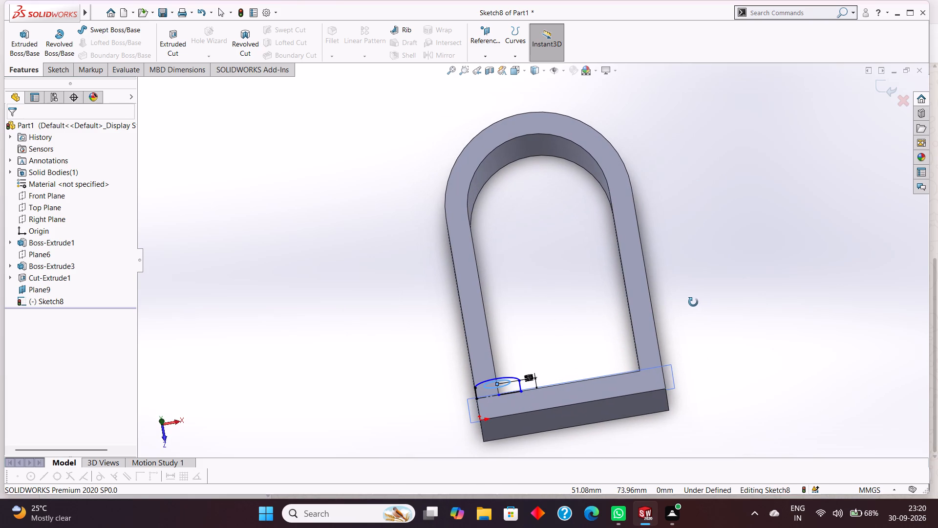
middle_drag(693, 302, 701, 294)
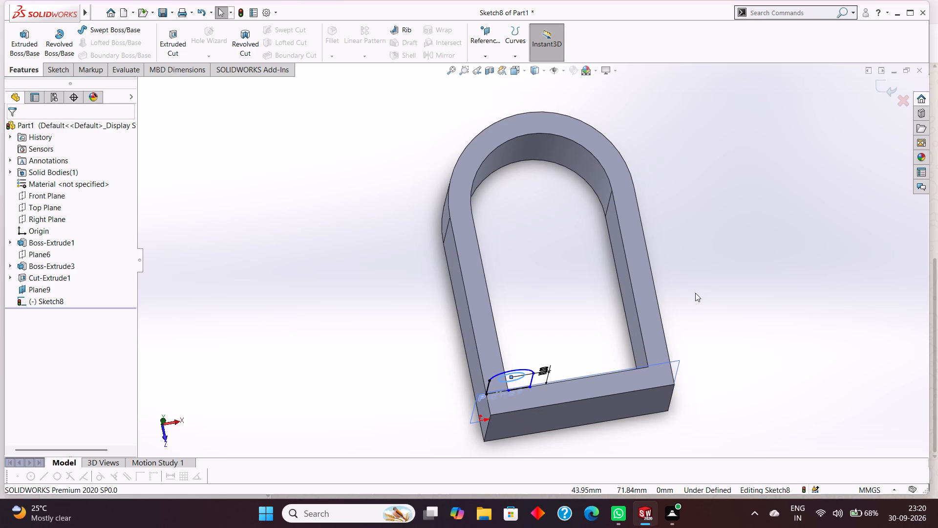
Undo the lug sketch, its reference plane and the opening cut, back to the arched opening's sketch.
key(Escape)
key(ctrl+z)
key(ctrl+z)
key(ctrl+z)
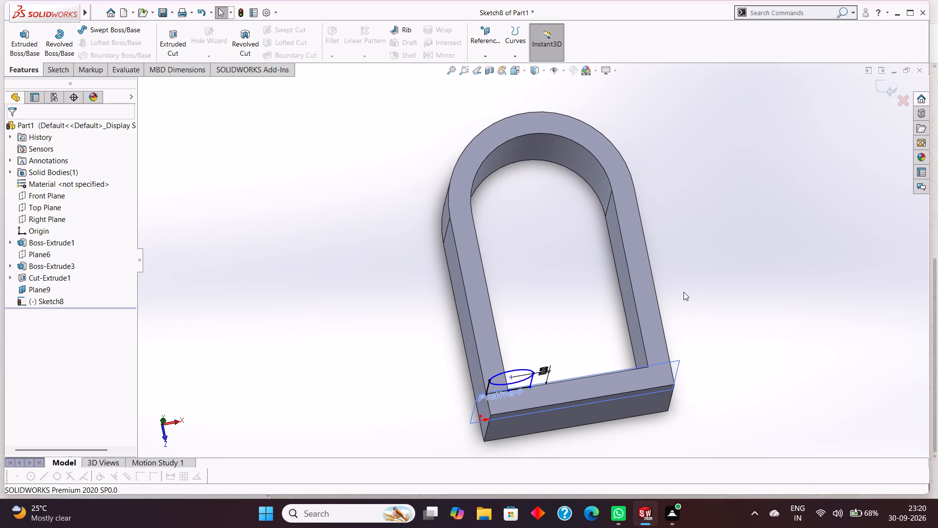
key(ctrl+z)
key(ctrl+z)
key(ctrl+z)
key(ctrl+z)
key(ctrl+z)
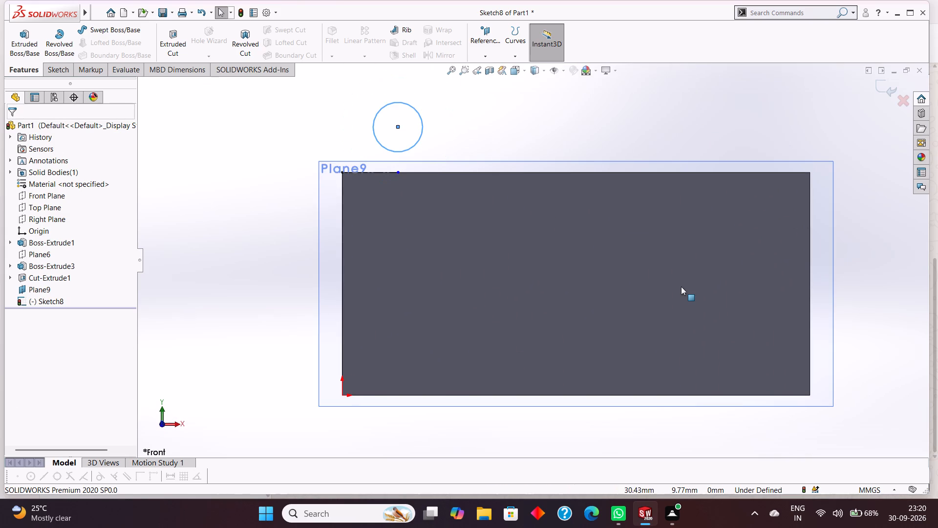
key(ctrl+z)
key(z)
key(ctrl+z)
key(ctrl+z)
key(ctrl+z)
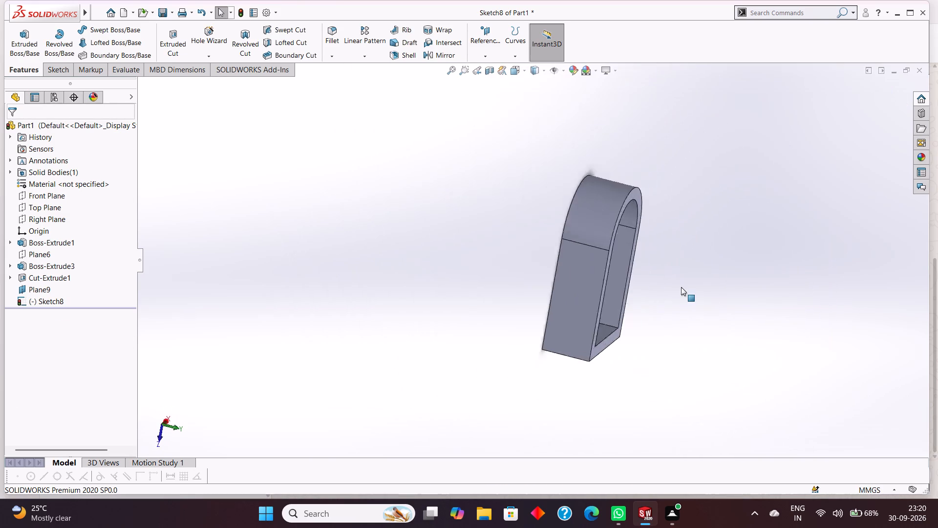
key(ctrl+z)
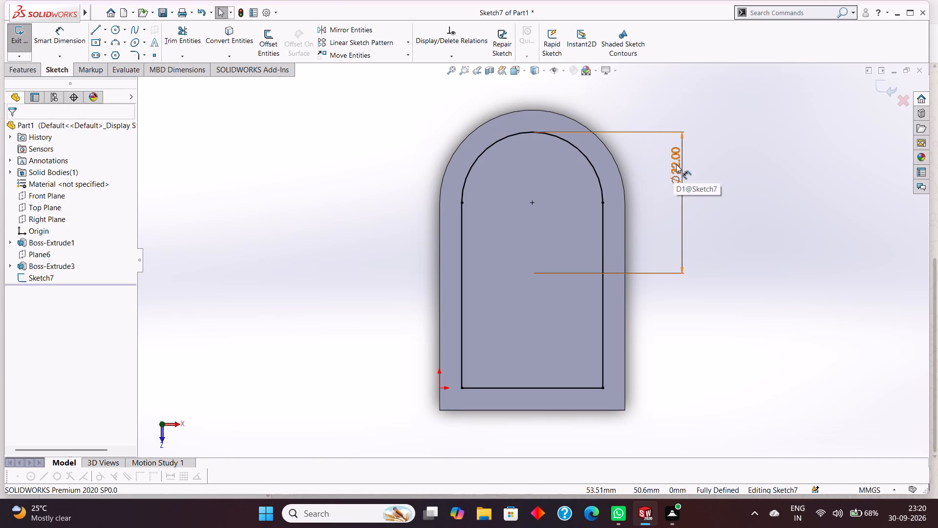
Set the diameter of the opening's arc to 22 mm.
double_click(676, 164)
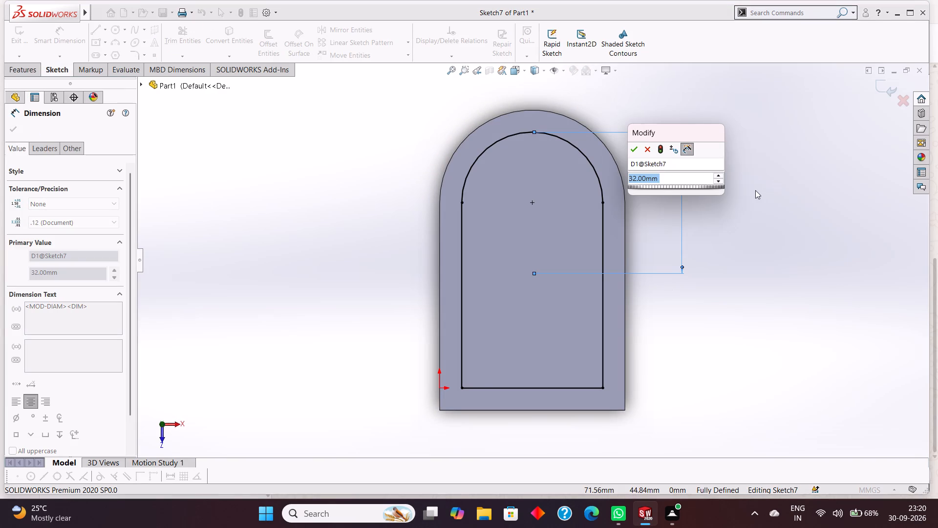
text(22)
key(Return)
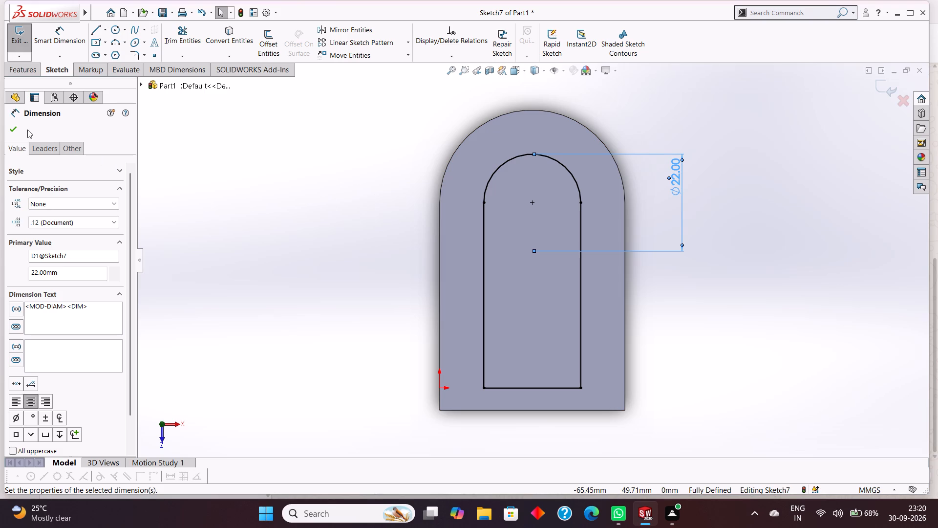
Cut-extrude the arched opening profile Through All of the body.
click(16, 71)
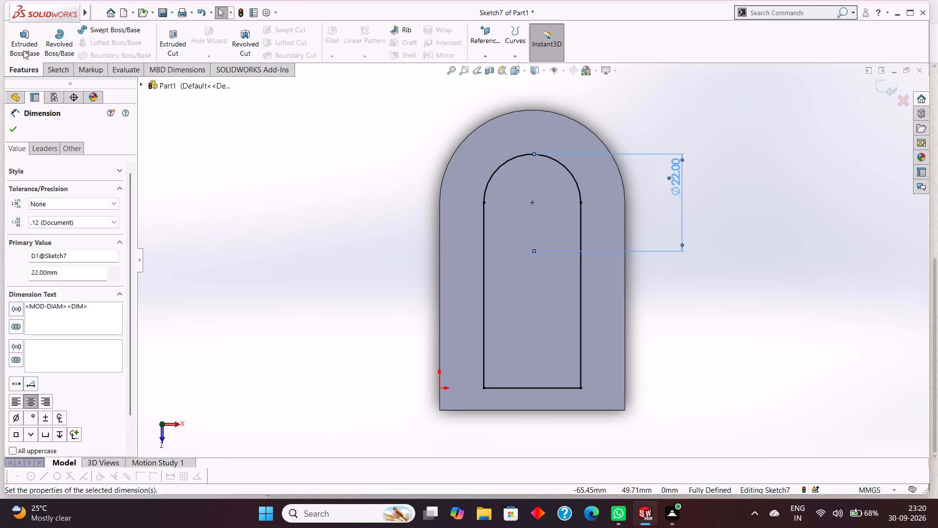
click(167, 43)
middle_drag(315, 167, 360, 195)
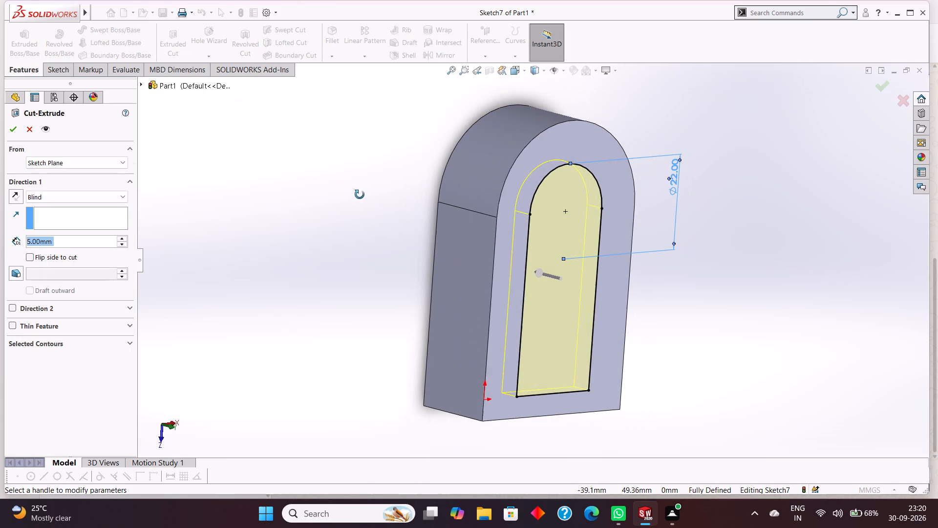
middle_drag(360, 195, 361, 193)
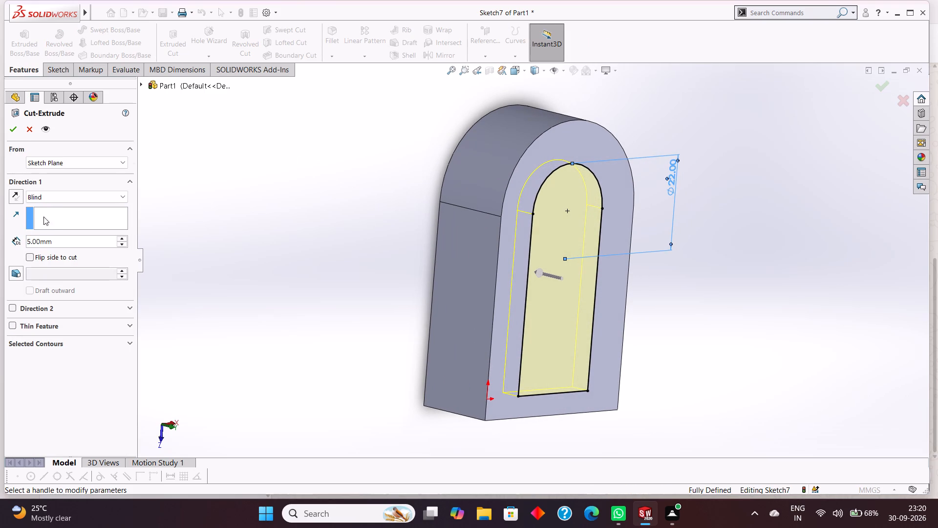
click(47, 195)
click(44, 216)
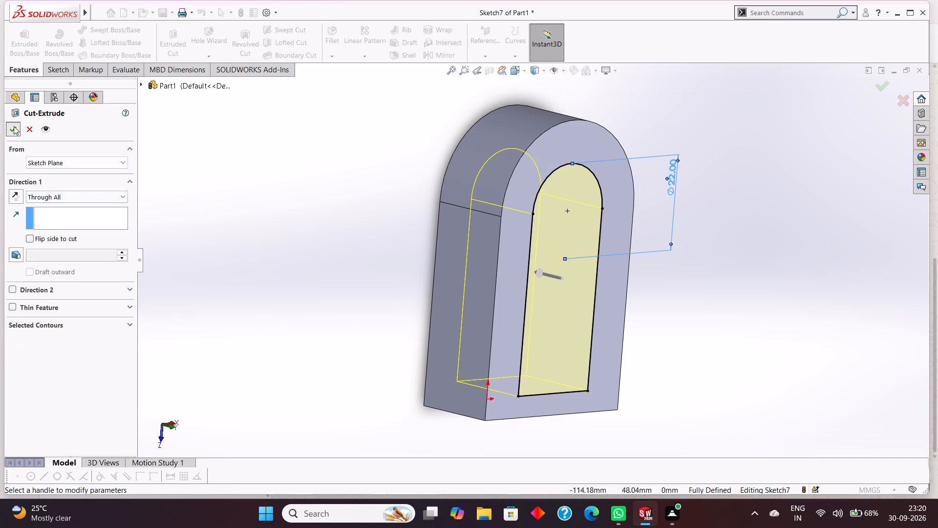
click(14, 126)
click(258, 238)
middle_drag(292, 265, 271, 217)
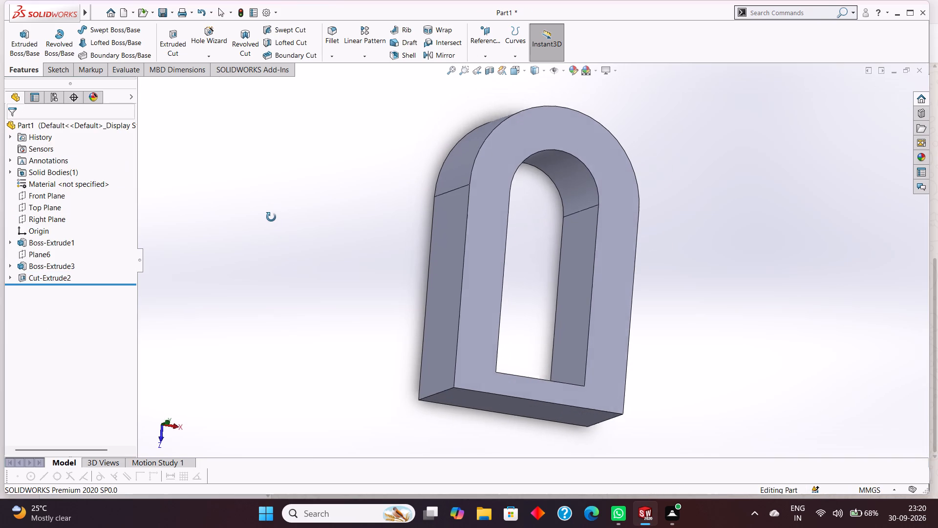
middle_drag(271, 217, 273, 216)
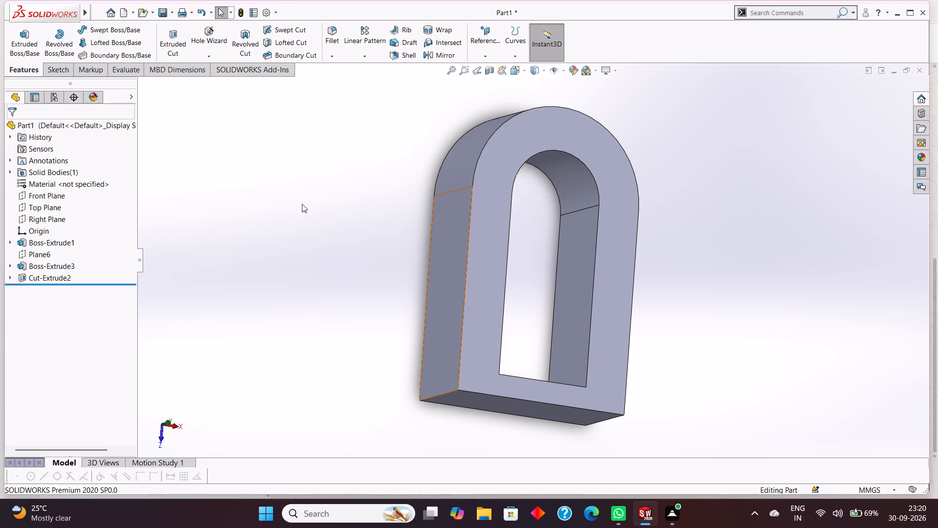
Create a reference plane offset 0 mm from the Front Plane.
click(57, 69)
click(29, 69)
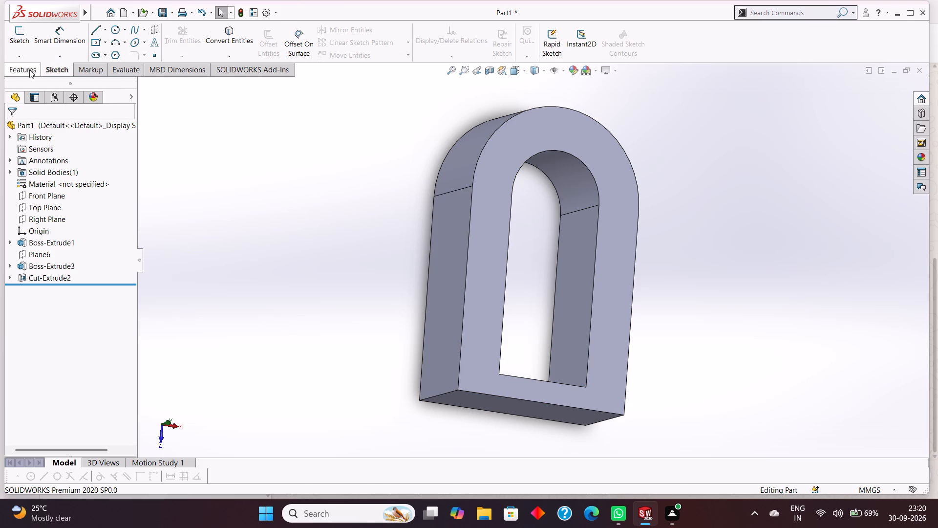
click(492, 56)
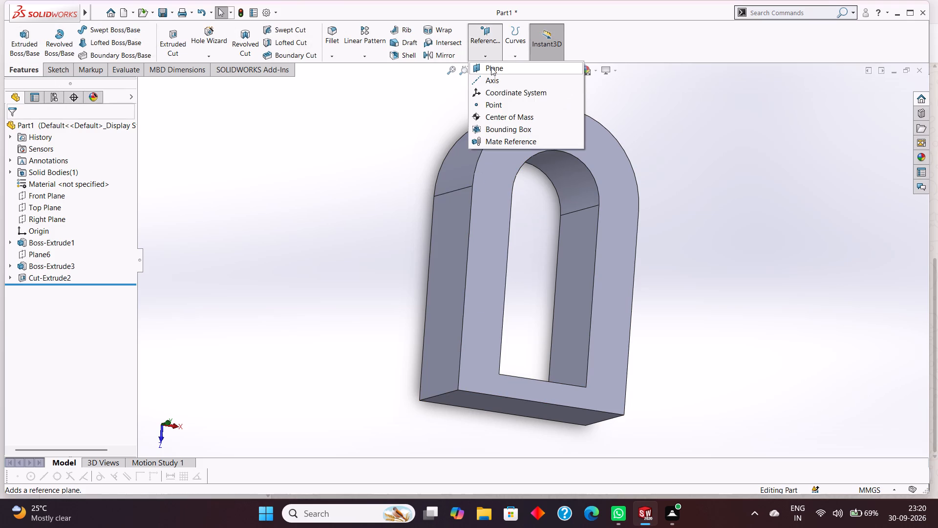
click(491, 67)
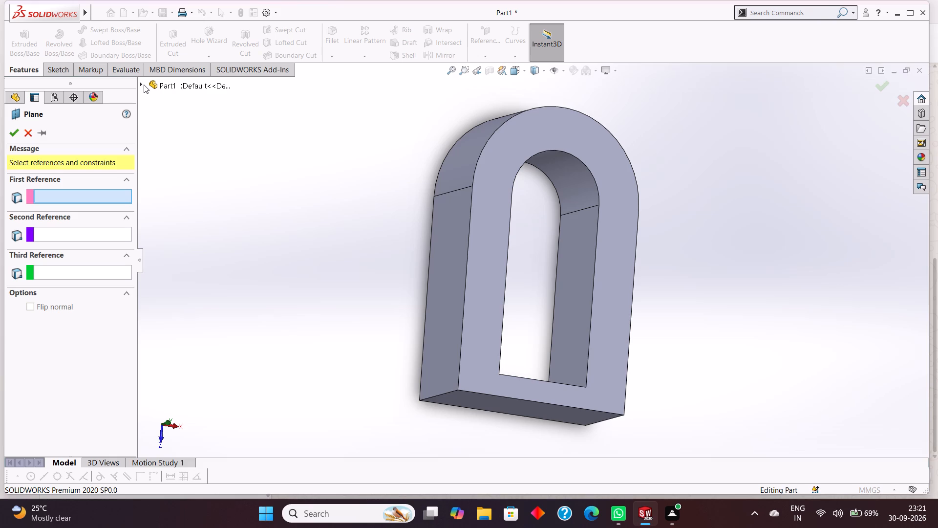
click(144, 82)
click(184, 156)
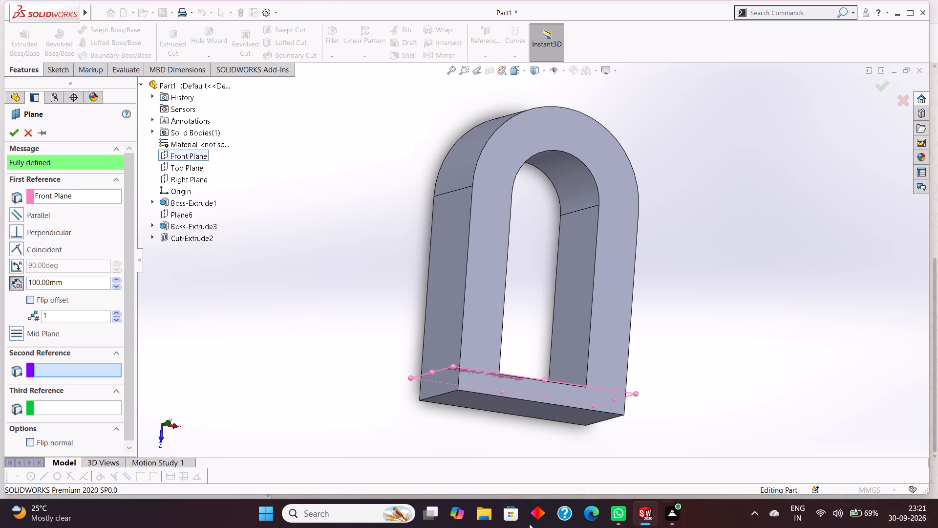
drag(89, 286, 25, 278)
drag(25, 278, 25, 278)
key(0)
key(Return)
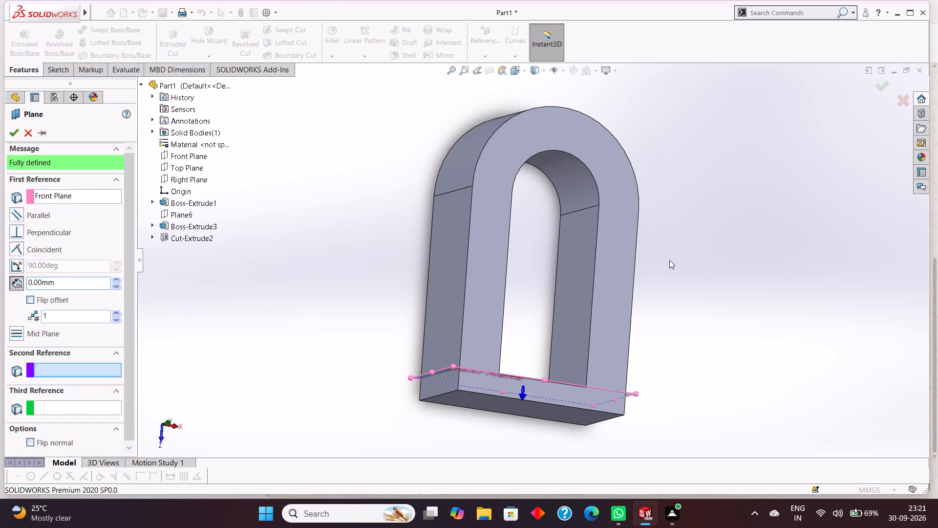
click(15, 135)
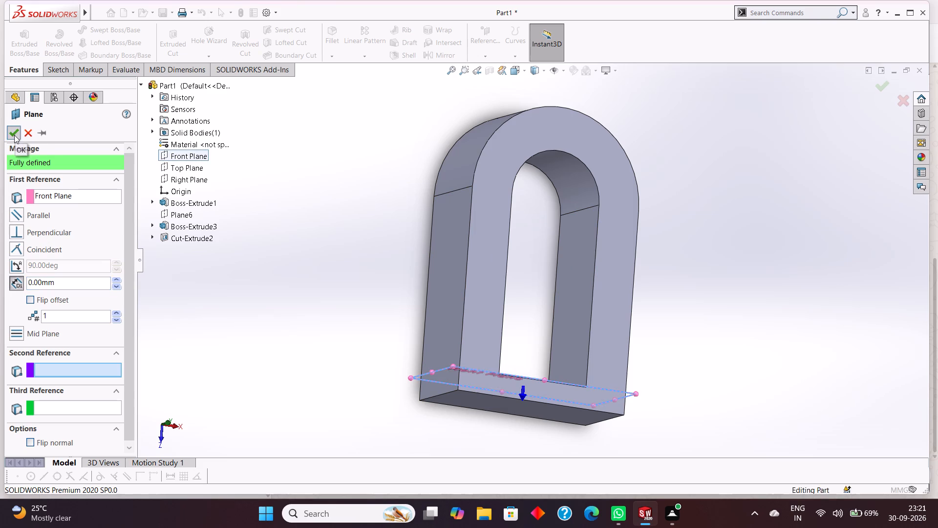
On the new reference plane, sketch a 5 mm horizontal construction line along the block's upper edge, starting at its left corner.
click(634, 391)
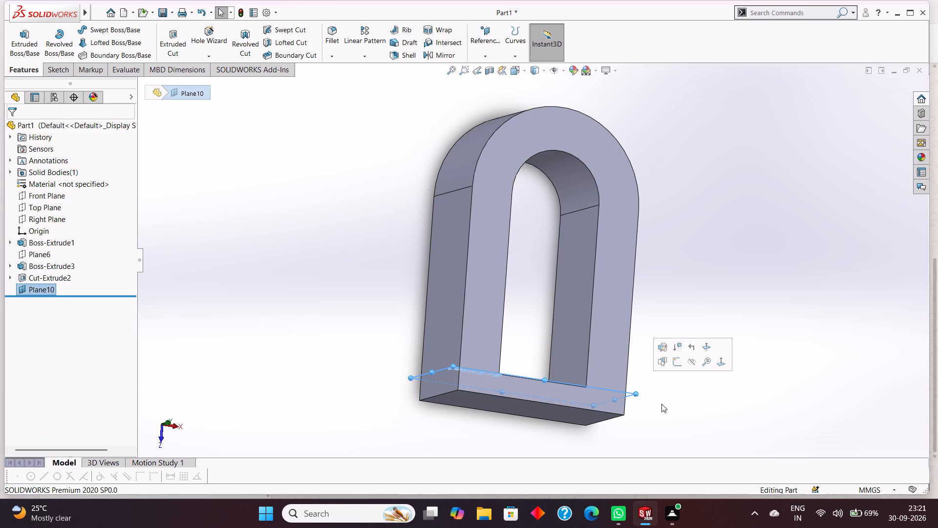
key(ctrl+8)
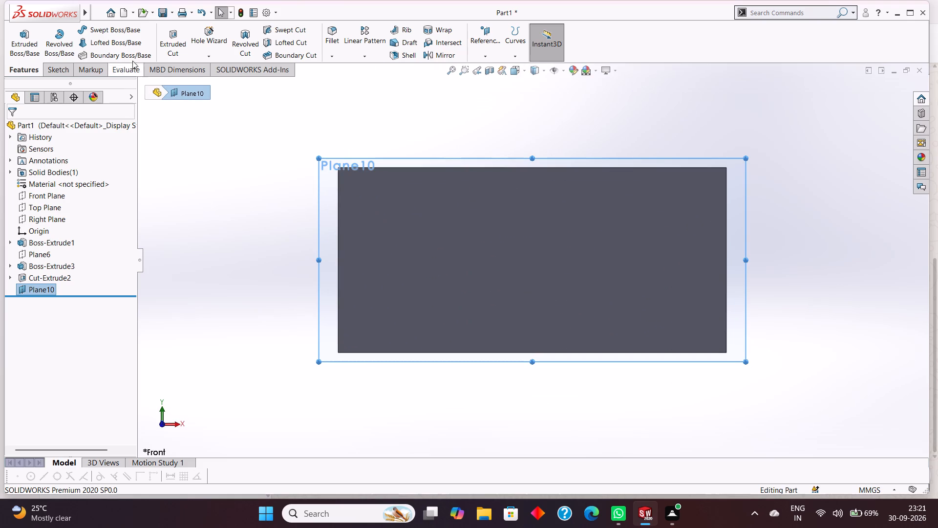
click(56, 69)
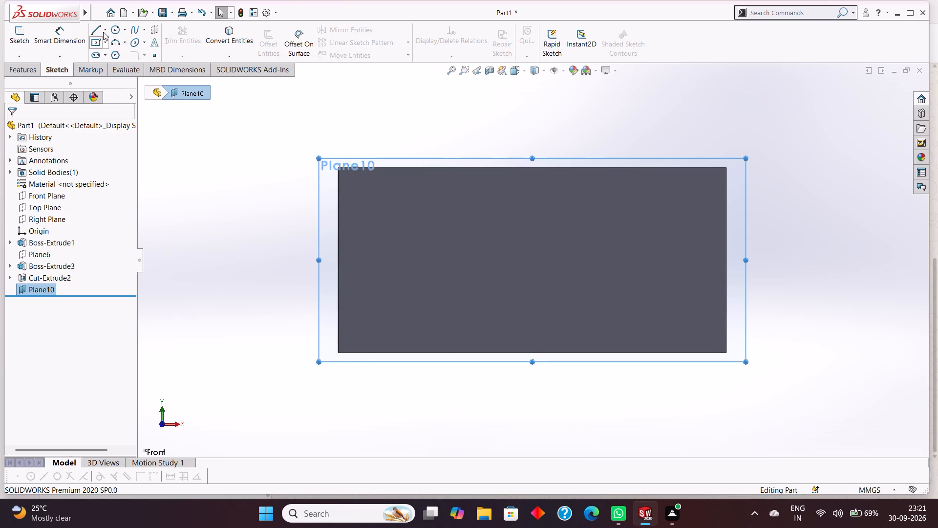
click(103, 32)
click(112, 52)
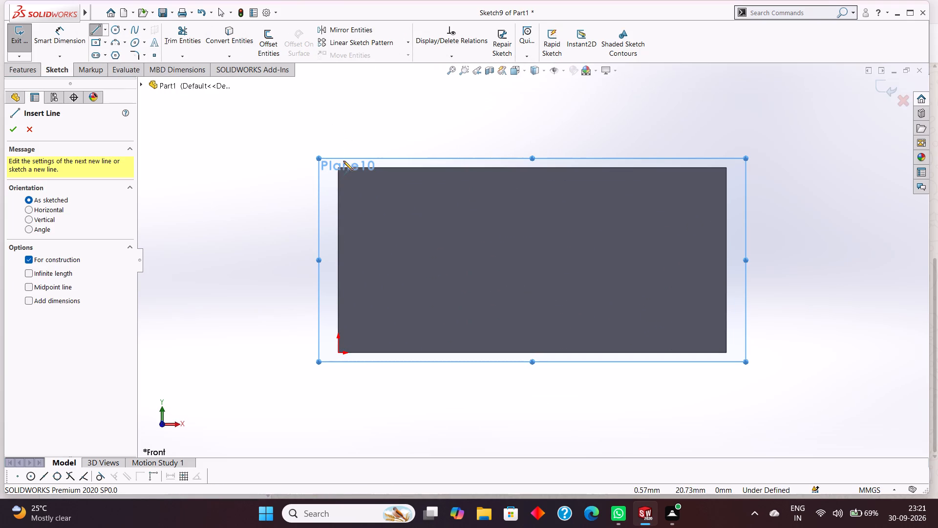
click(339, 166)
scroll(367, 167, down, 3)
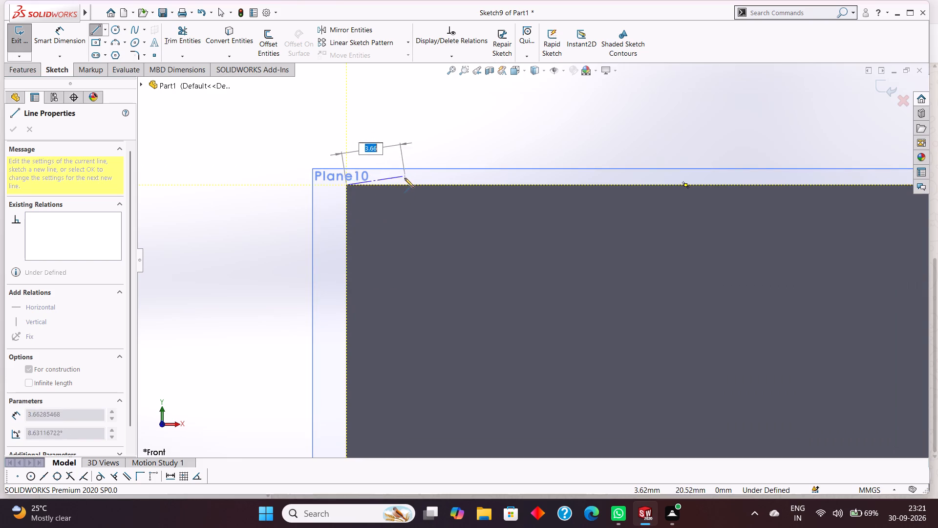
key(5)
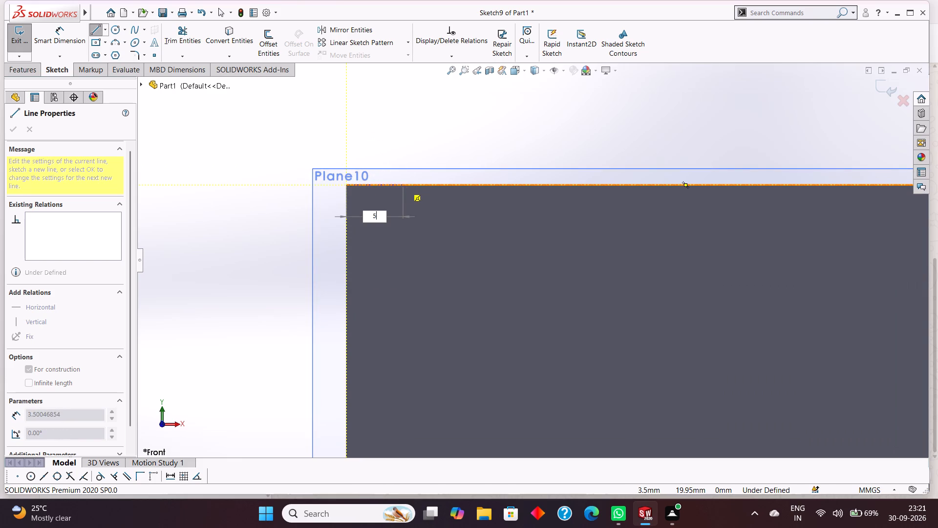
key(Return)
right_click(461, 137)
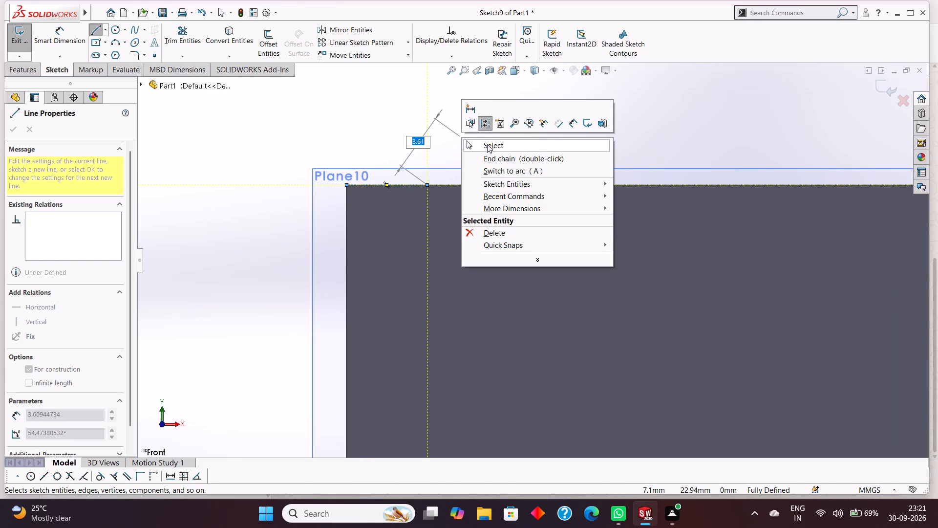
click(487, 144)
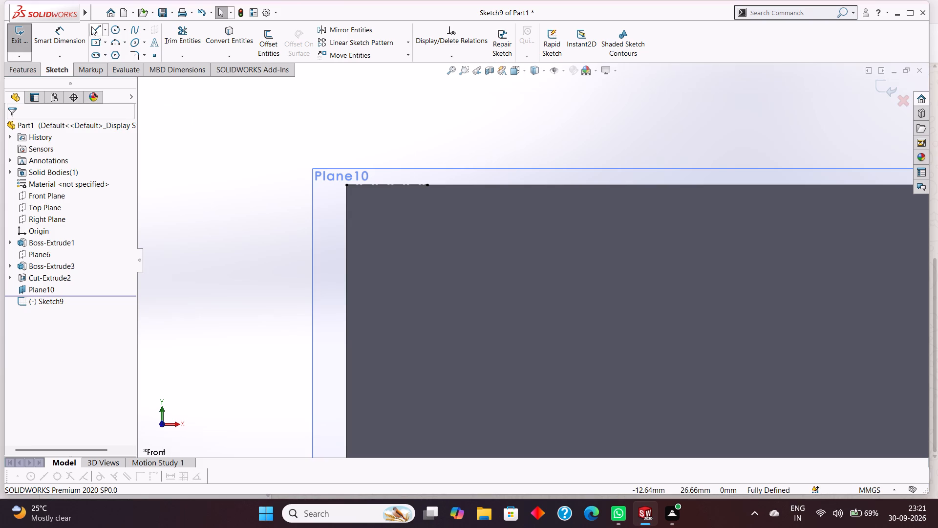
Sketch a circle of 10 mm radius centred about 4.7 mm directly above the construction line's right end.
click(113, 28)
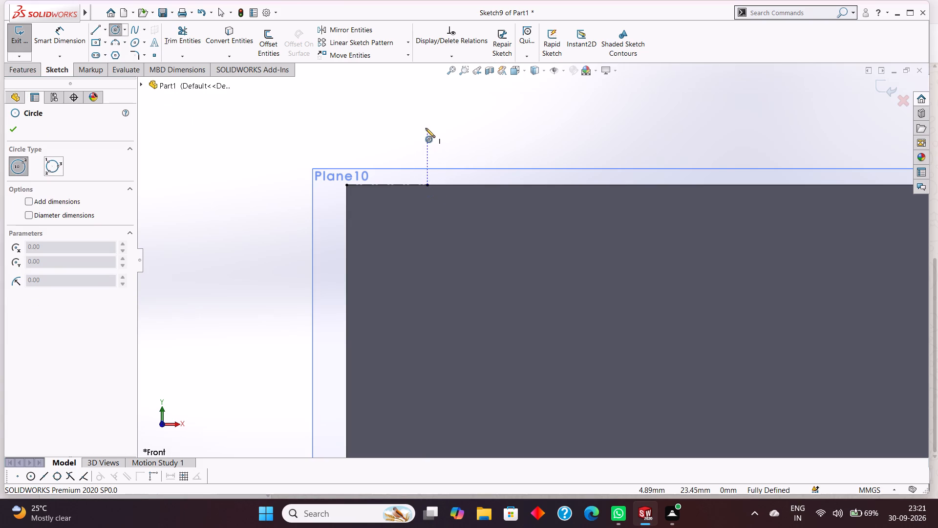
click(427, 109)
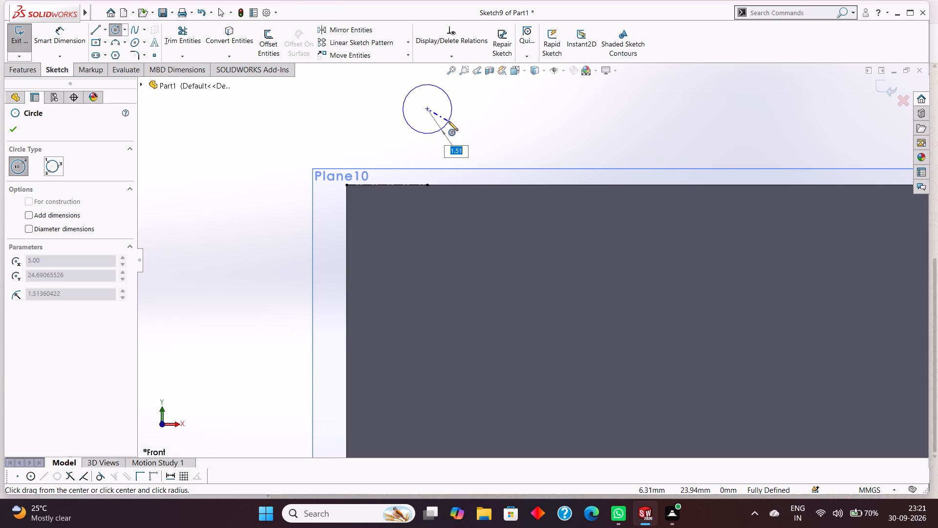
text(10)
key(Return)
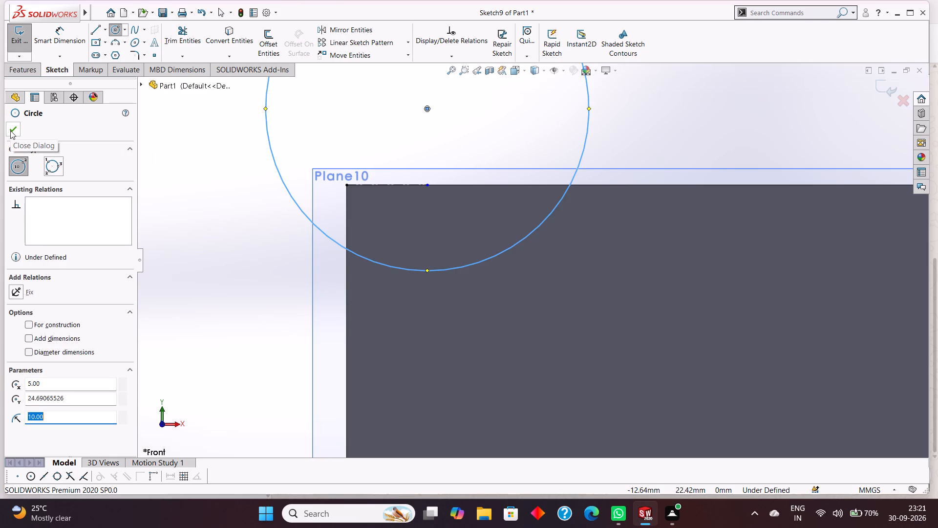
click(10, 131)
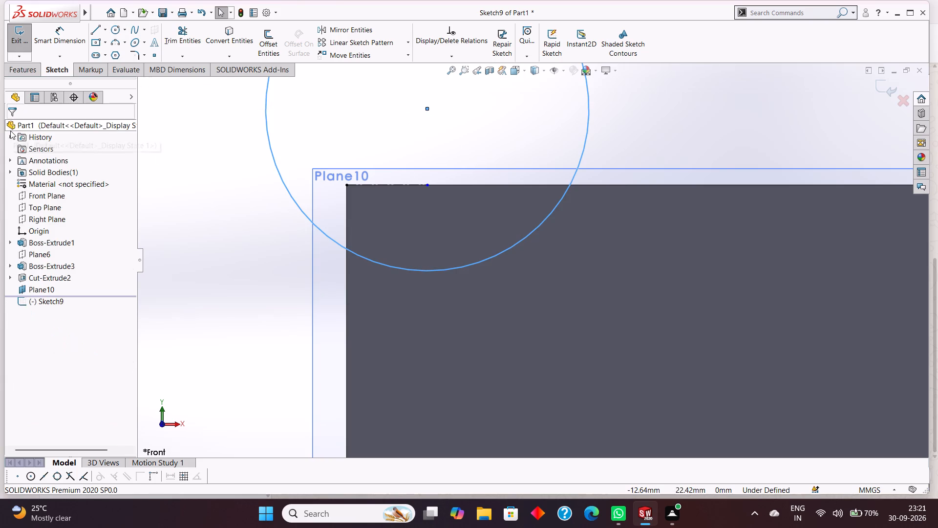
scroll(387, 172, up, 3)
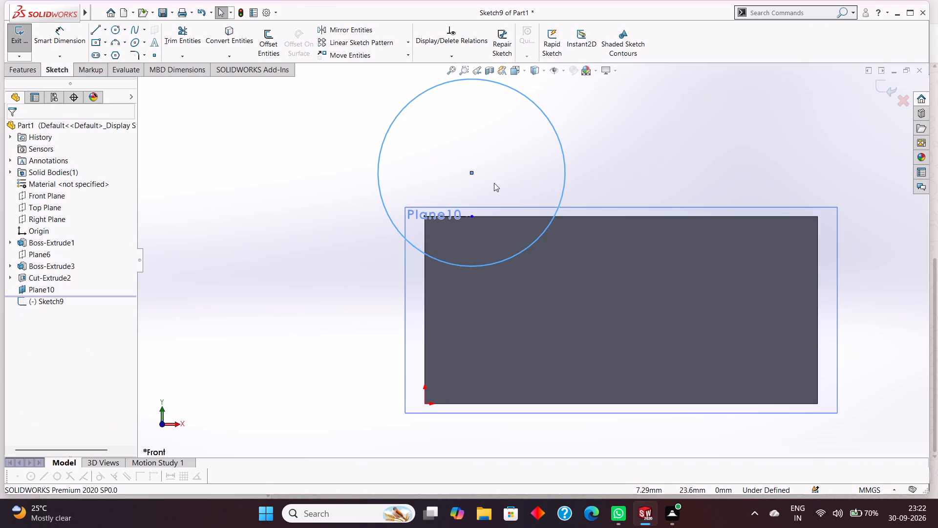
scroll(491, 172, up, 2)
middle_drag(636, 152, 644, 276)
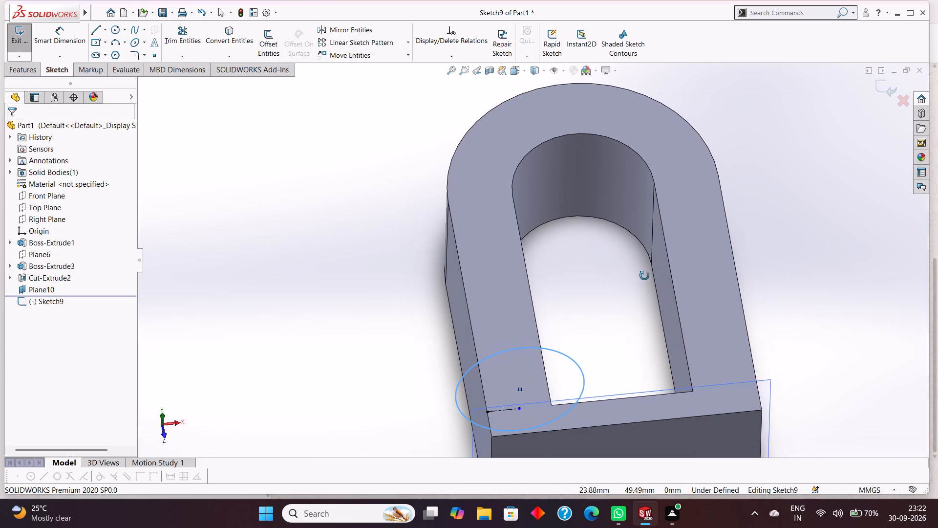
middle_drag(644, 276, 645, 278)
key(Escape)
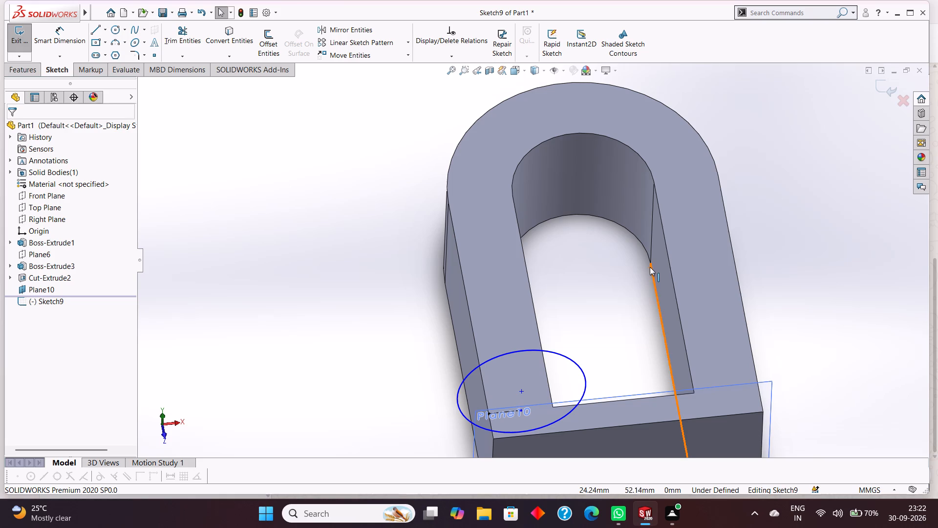
Undo the circle sketch, reference plane, opening cut and 22 mm diameter, back to the opening's untrimmed 32 mm circle.
key(ctrl+z)
key(ctrl+z)
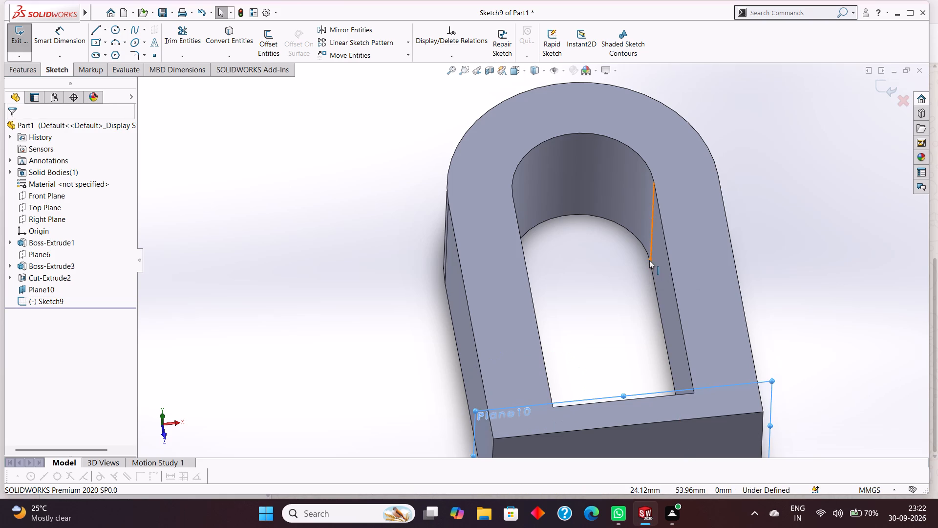
key(ctrl+z)
key(ctrl+z)
key(ctrl+z)
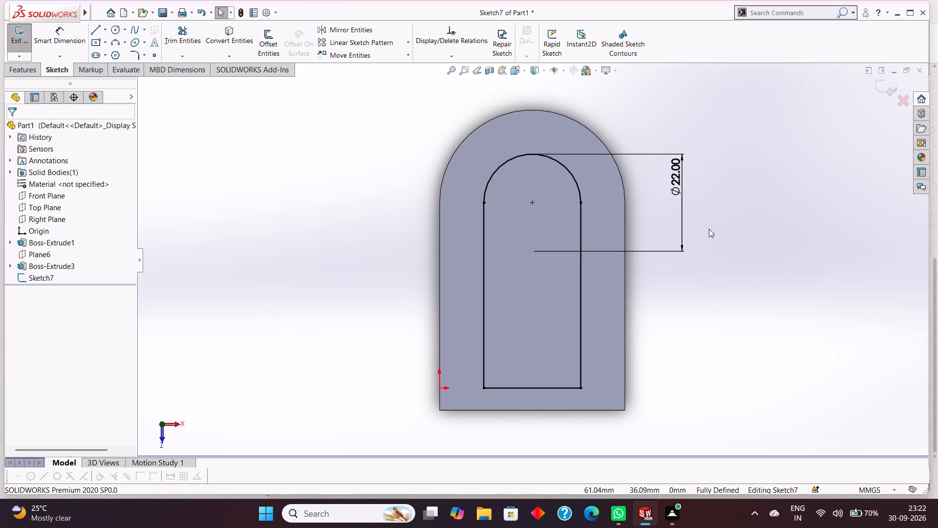
click(15, 69)
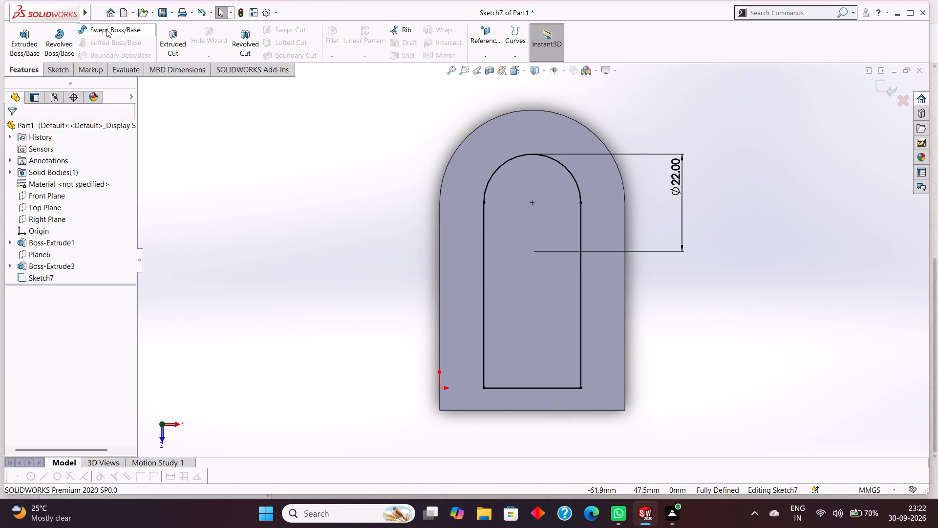
key(ctrl+z)
key(ctrl+z)
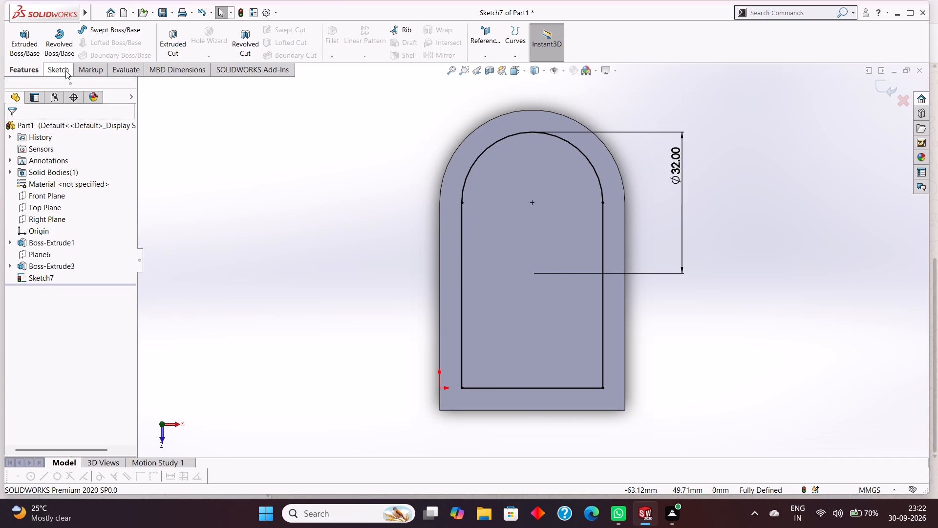
key(ctrl+z)
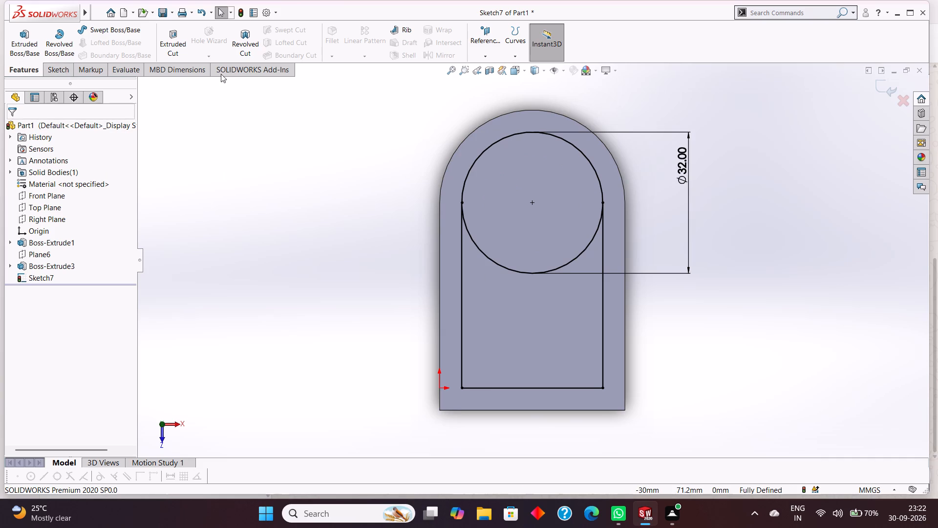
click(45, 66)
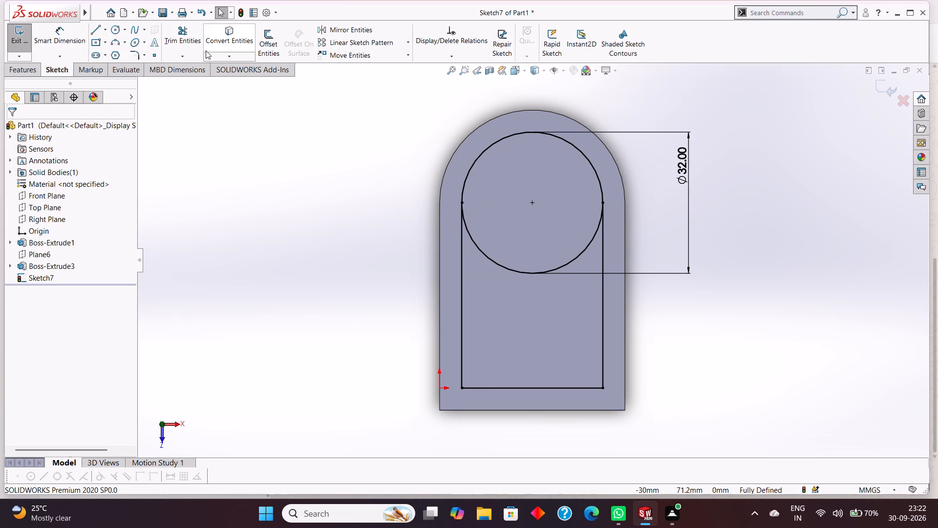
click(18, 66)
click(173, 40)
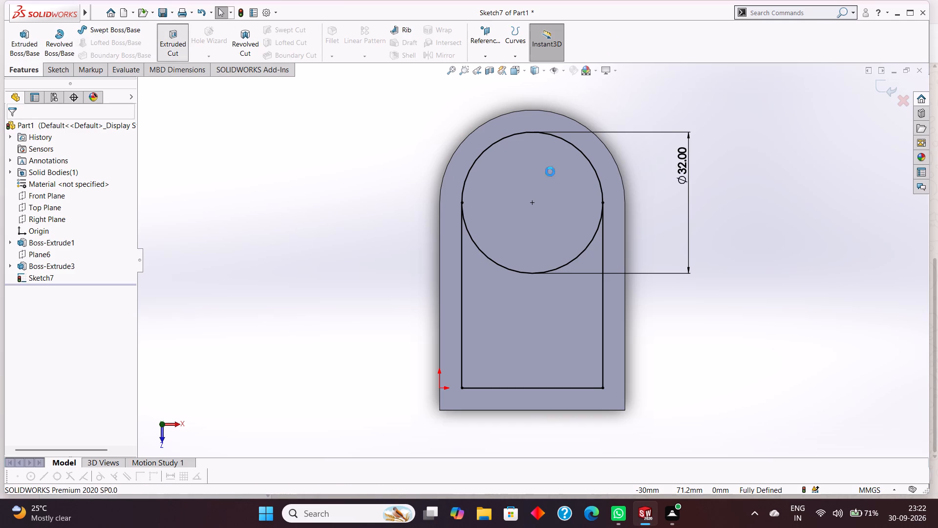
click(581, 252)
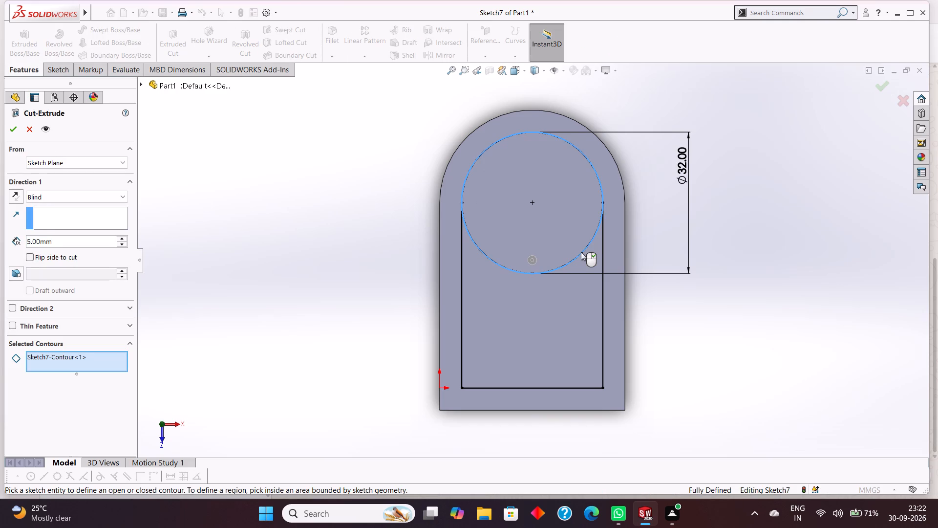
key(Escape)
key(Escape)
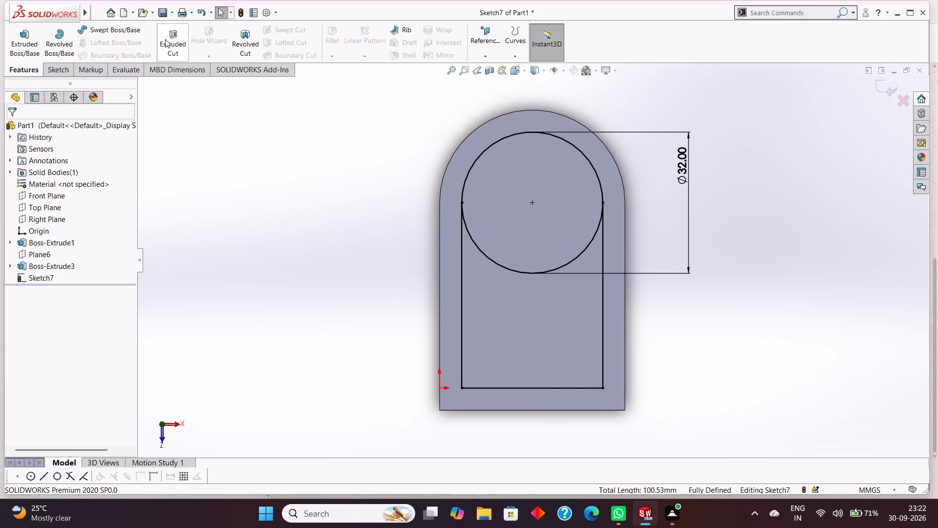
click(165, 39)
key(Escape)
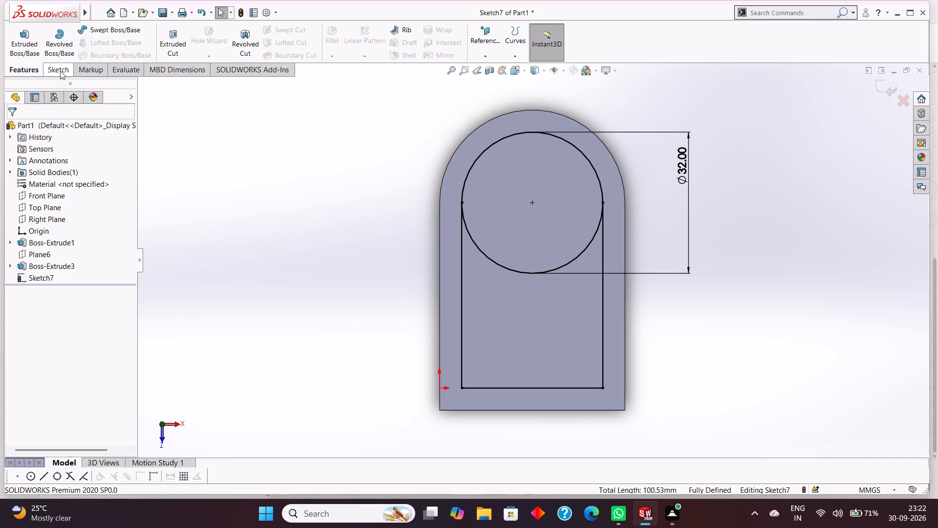
Trim away the lower half of the 32 mm circle to leave a single arched opening profile.
click(60, 71)
click(187, 38)
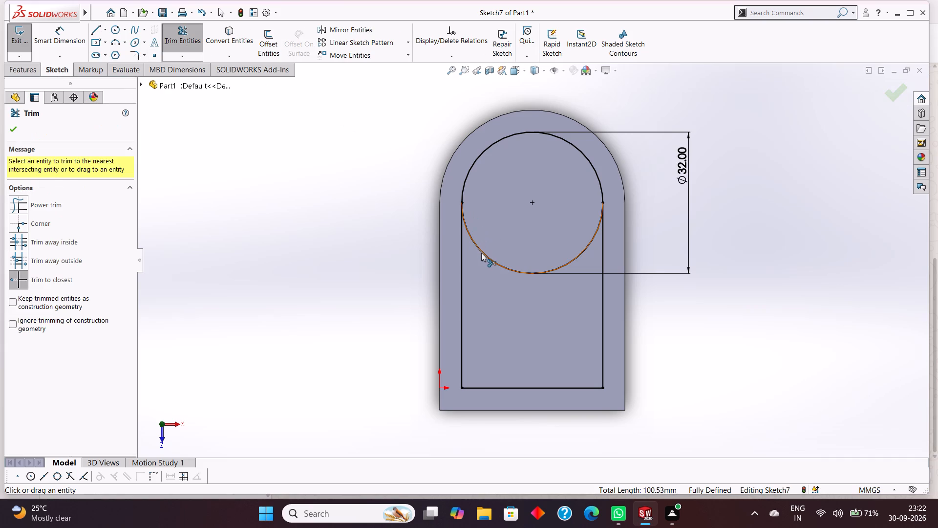
click(481, 253)
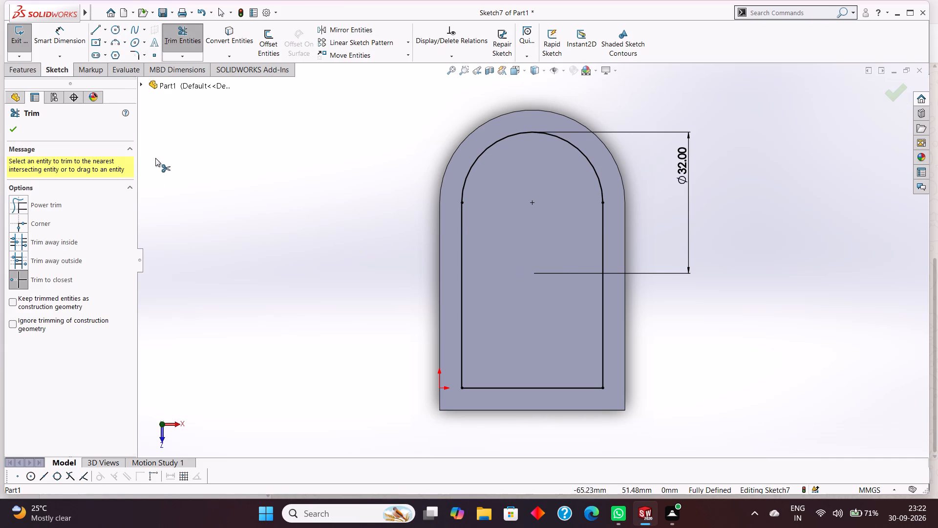
click(14, 131)
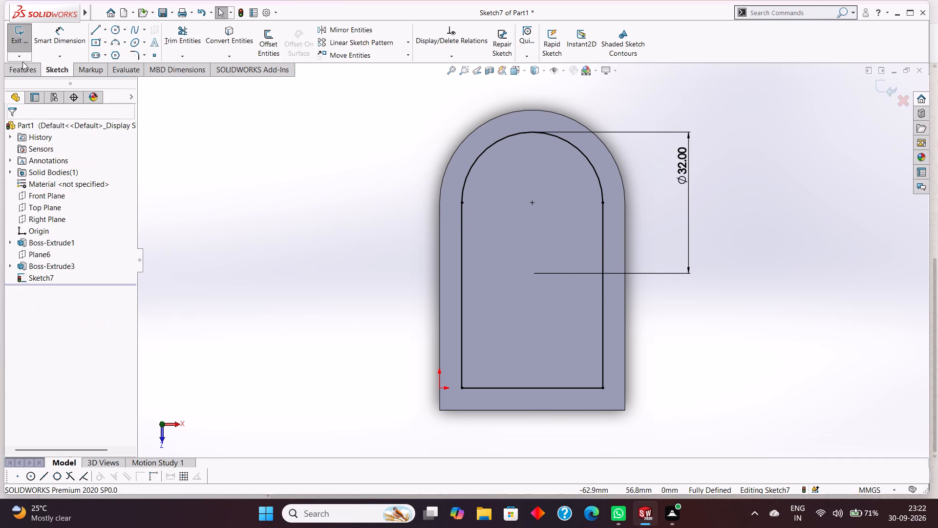
Cut-extrude the 32 mm wide arched opening profile Through All of the body.
click(23, 67)
click(162, 41)
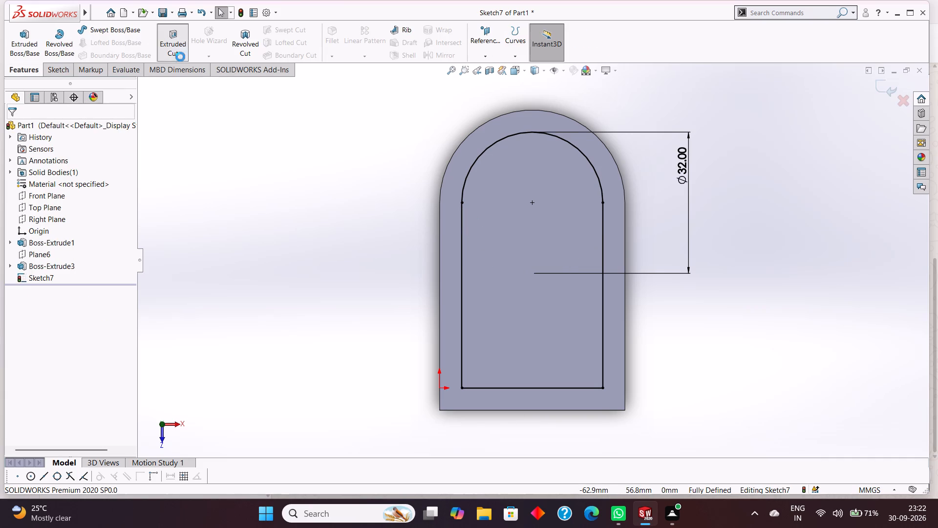
middle_drag(275, 134, 321, 111)
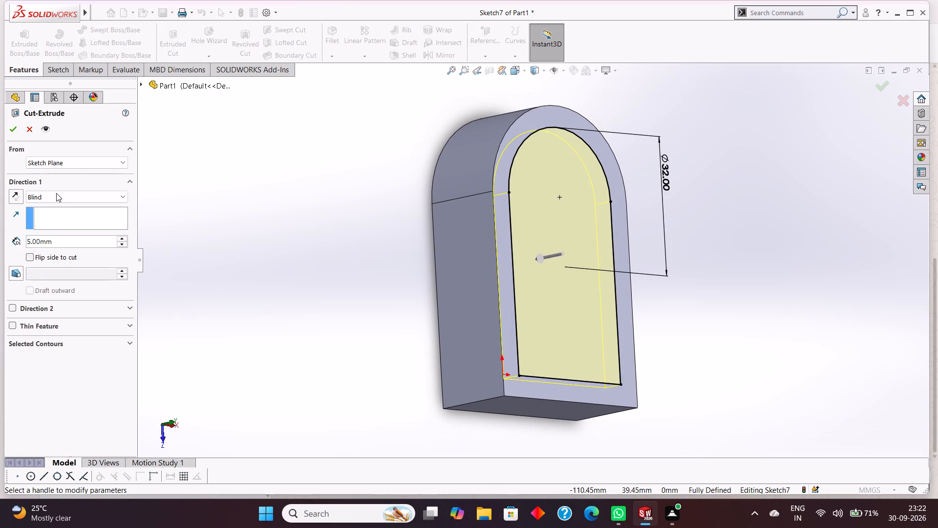
click(56, 194)
click(59, 213)
click(16, 127)
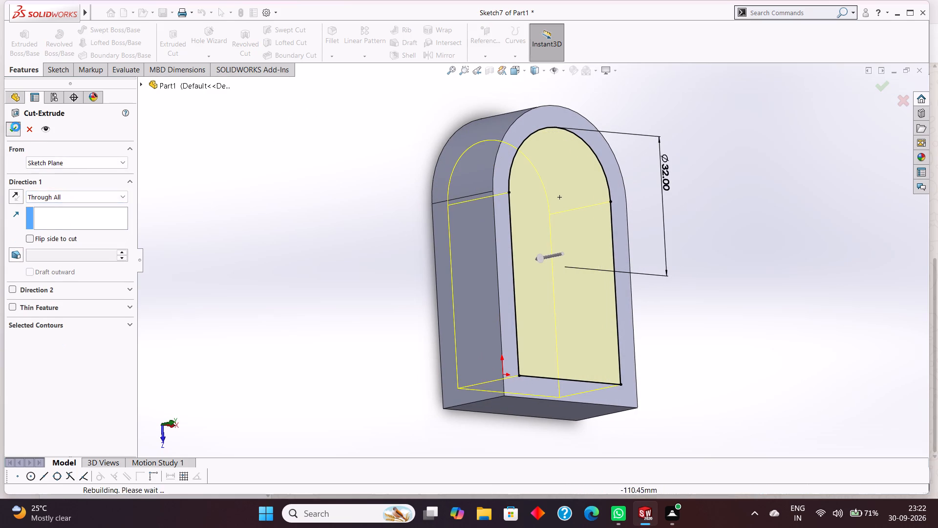
click(238, 172)
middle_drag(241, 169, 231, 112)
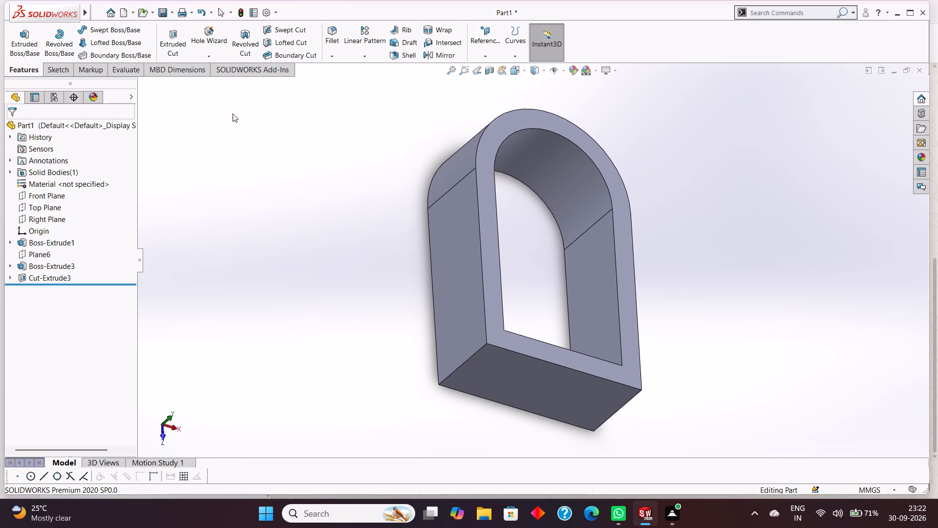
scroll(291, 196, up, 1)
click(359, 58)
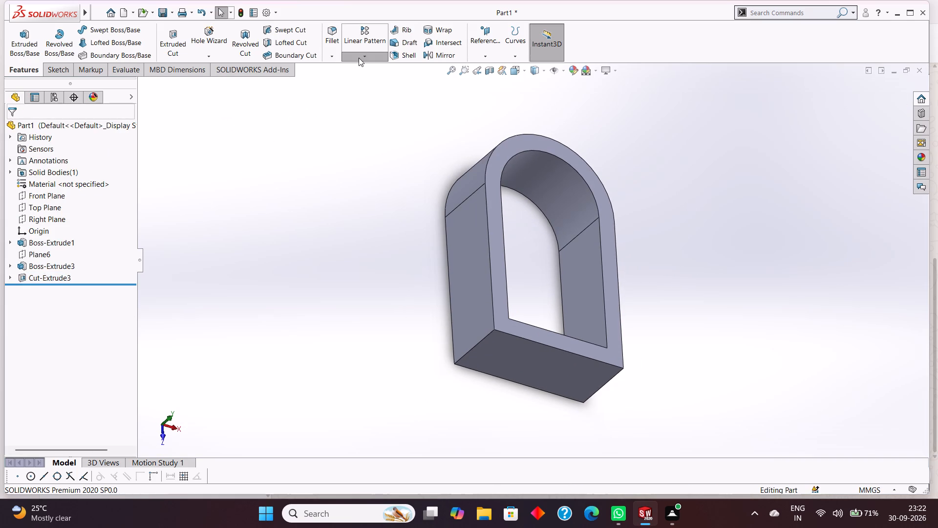
Create a reference plane offset 0 mm from the Front Plane.
click(304, 124)
click(481, 58)
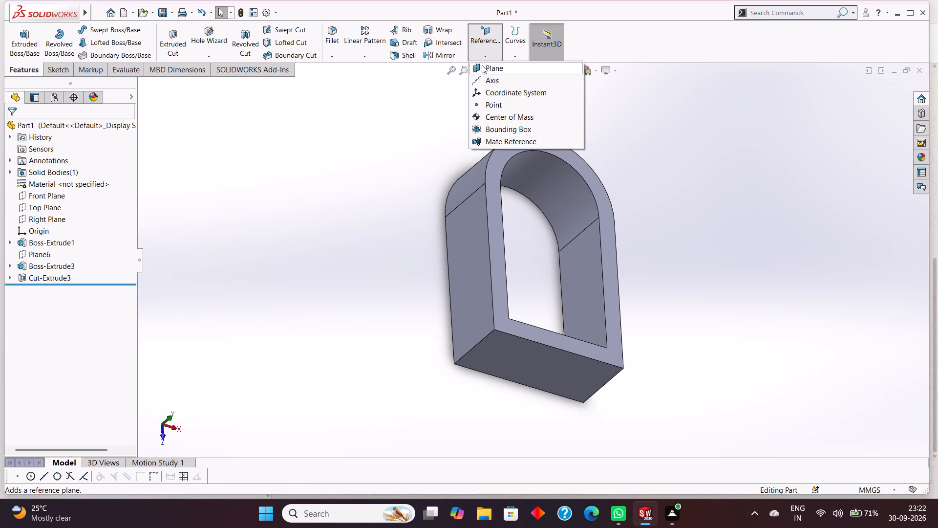
click(483, 66)
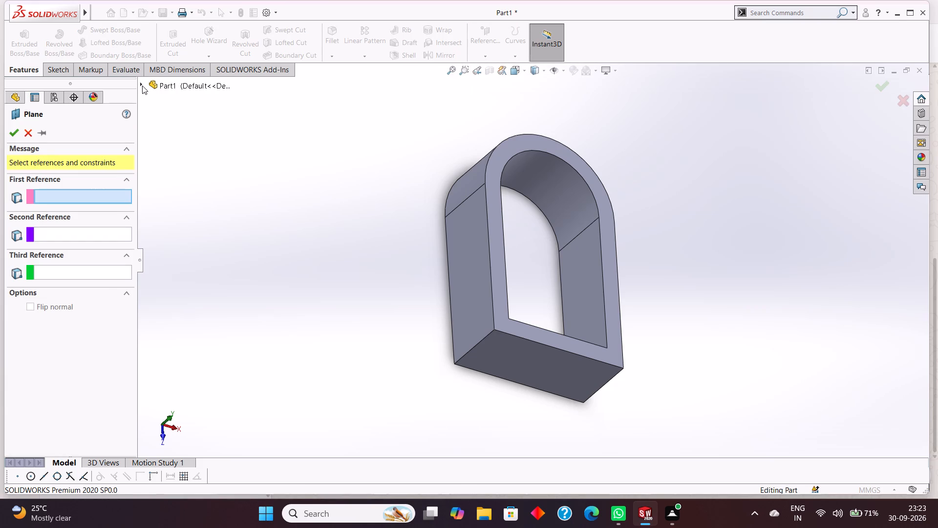
click(142, 85)
click(172, 154)
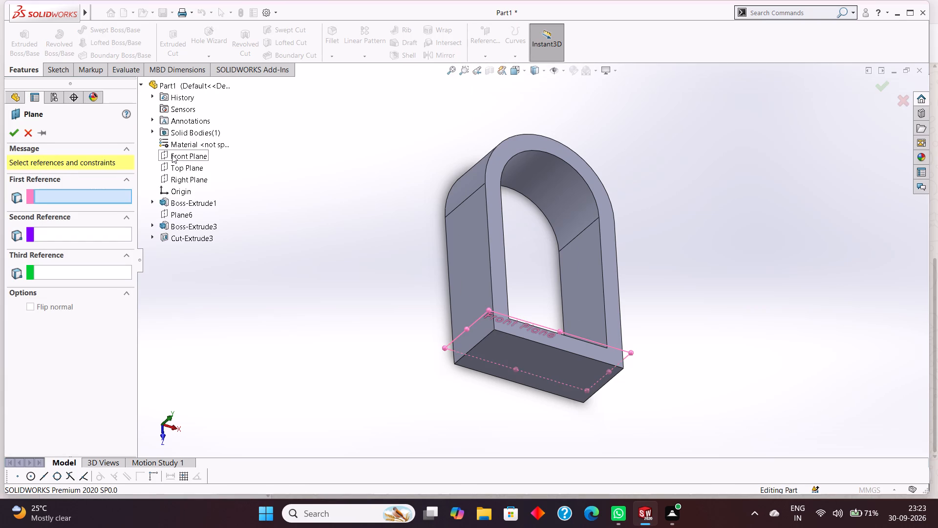
click(71, 283)
drag(71, 282, 25, 282)
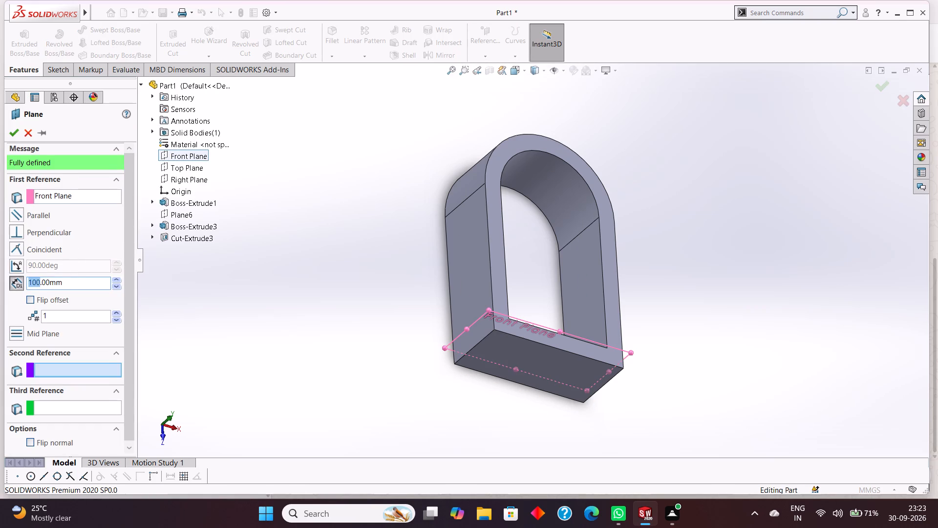
click(74, 279)
drag(84, 281, 22, 282)
key(0)
key(Return)
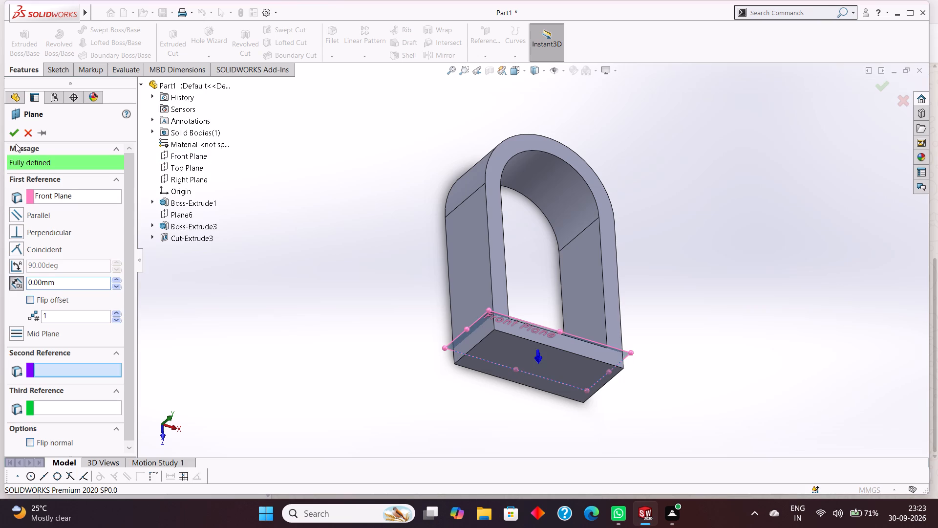
click(17, 133)
Open a new sketch on the new reference plane, viewed normal to it.
scroll(537, 358, down, 3)
scroll(456, 280, down, 2)
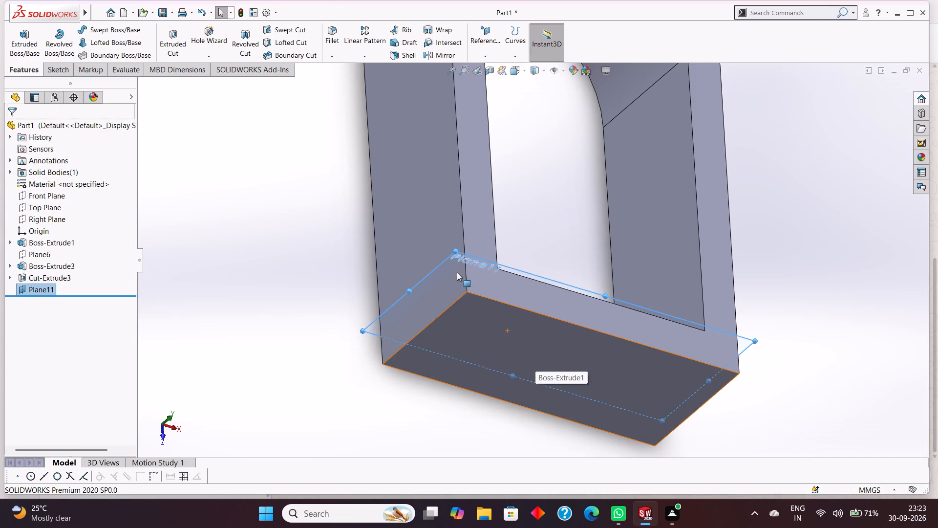
scroll(450, 272, up, 3)
middle_drag(772, 373, 771, 339)
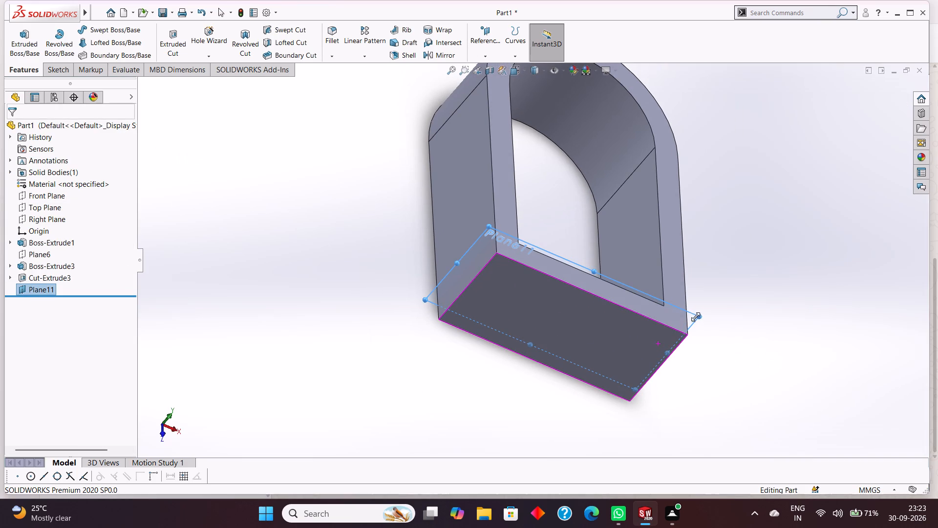
click(697, 313)
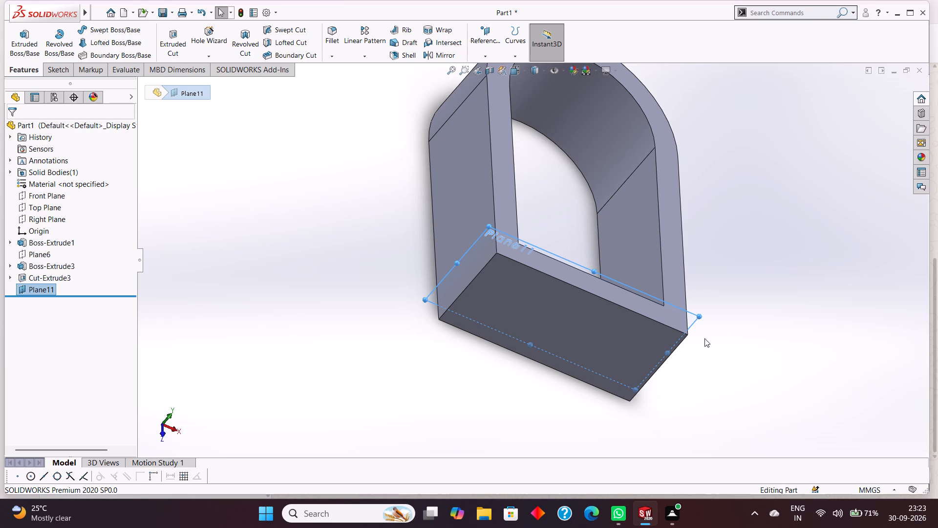
key(ctrl+8)
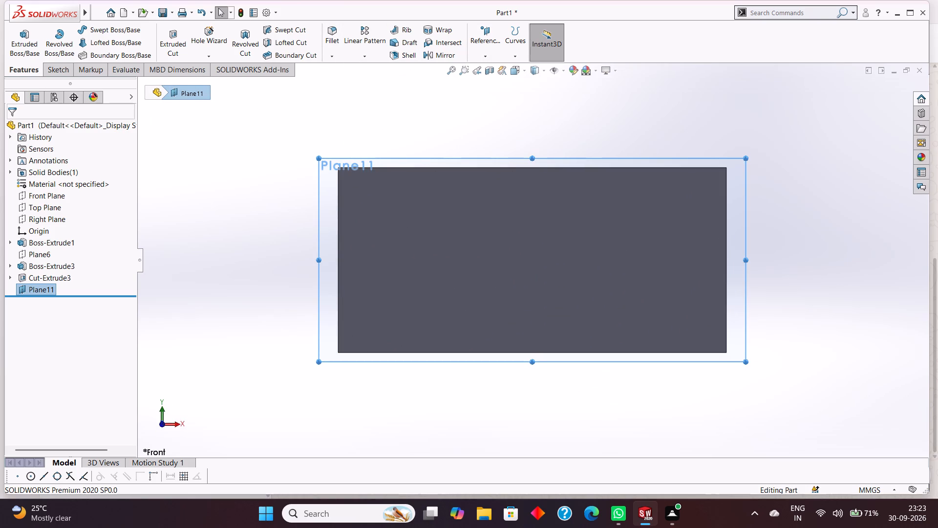
right_click(323, 170)
click(344, 157)
key(Escape)
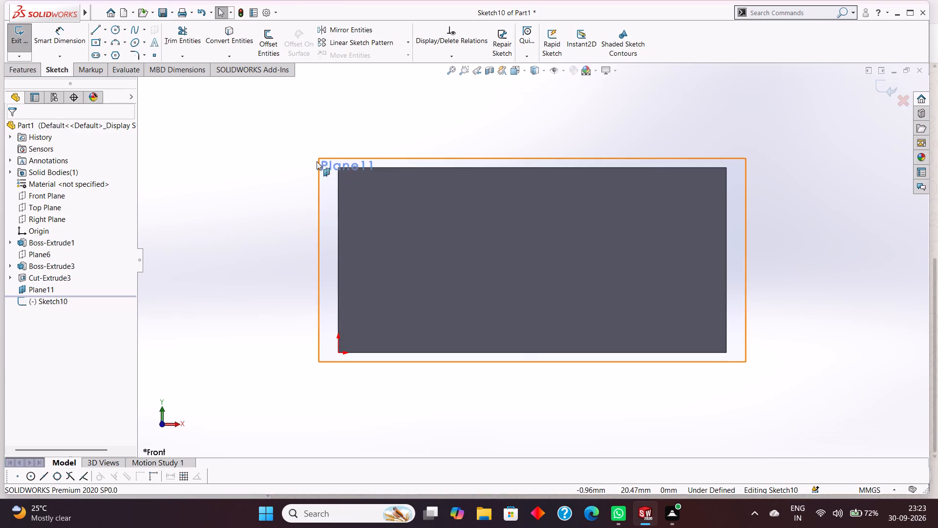
Draw a 2.5 mm horizontal construction line along the block's top edge, starting at its upper-left corner.
click(105, 32)
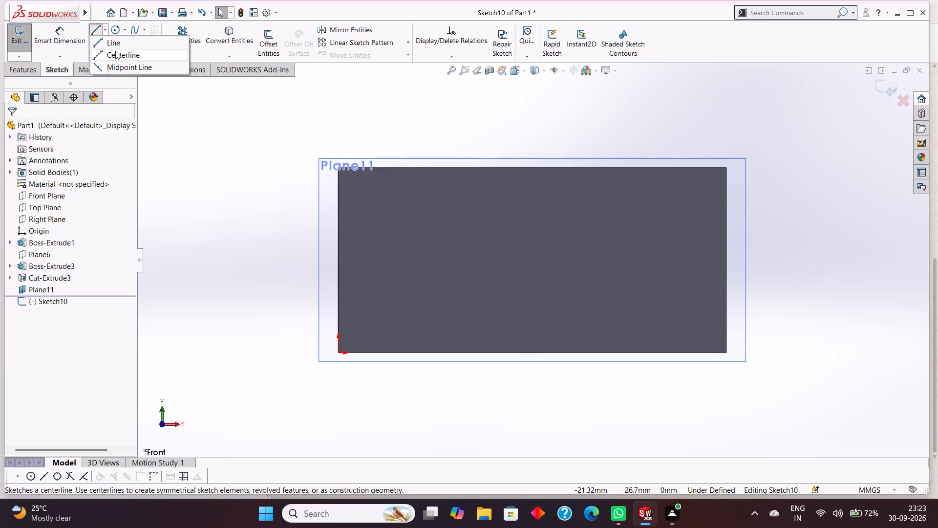
click(115, 51)
scroll(351, 166, down, 4)
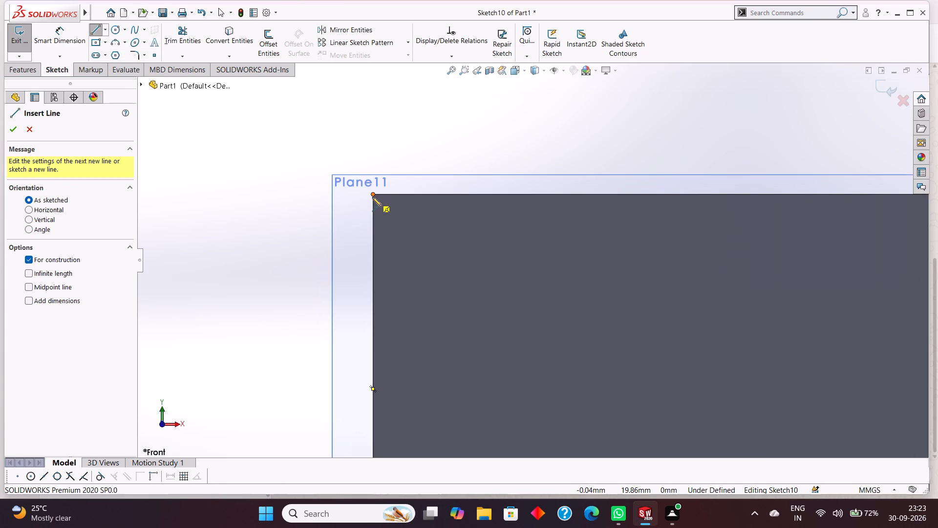
click(372, 197)
text(2.5)
key(Return)
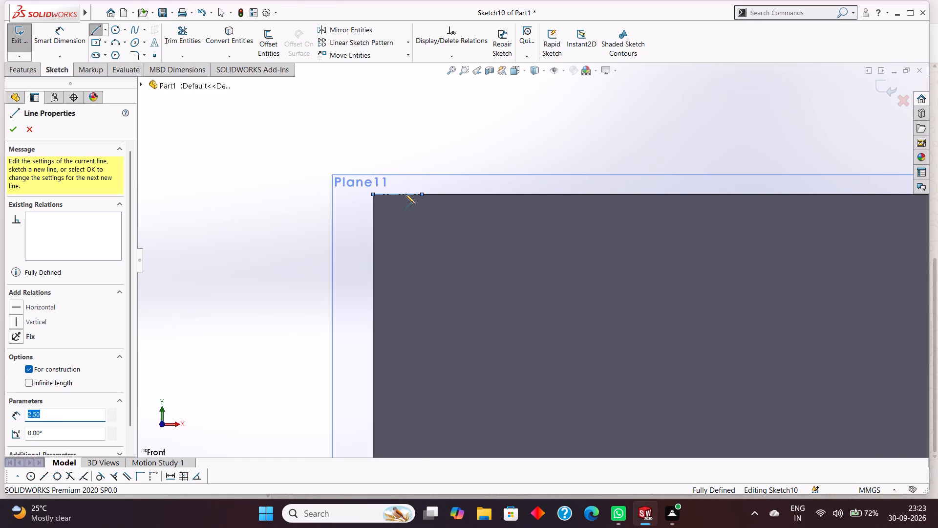
right_click(435, 127)
click(454, 132)
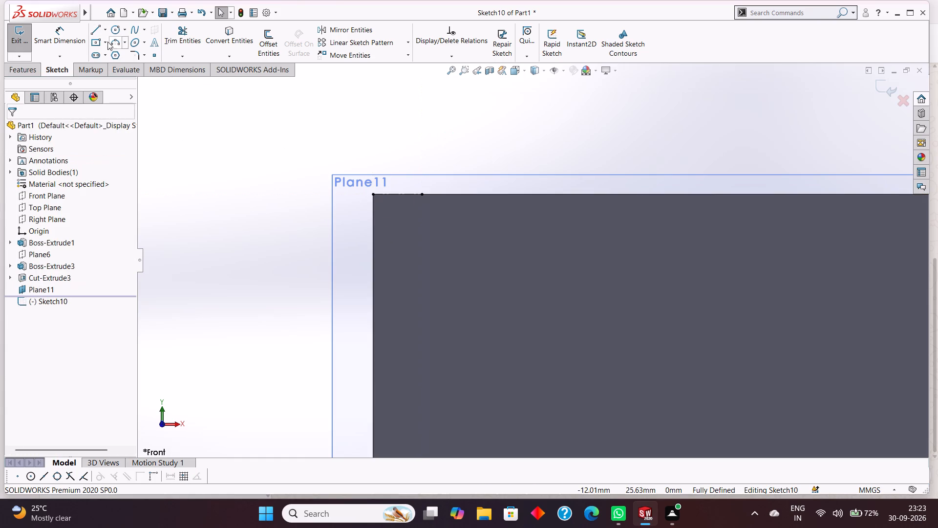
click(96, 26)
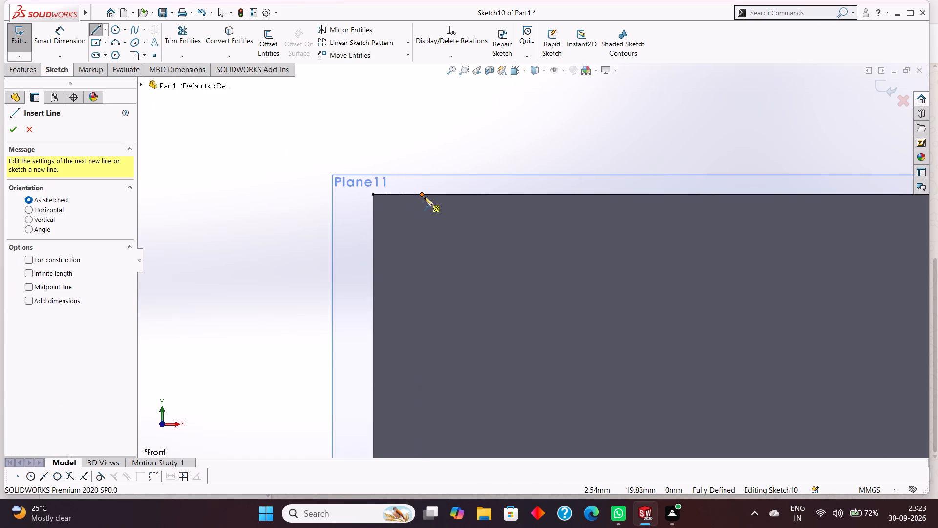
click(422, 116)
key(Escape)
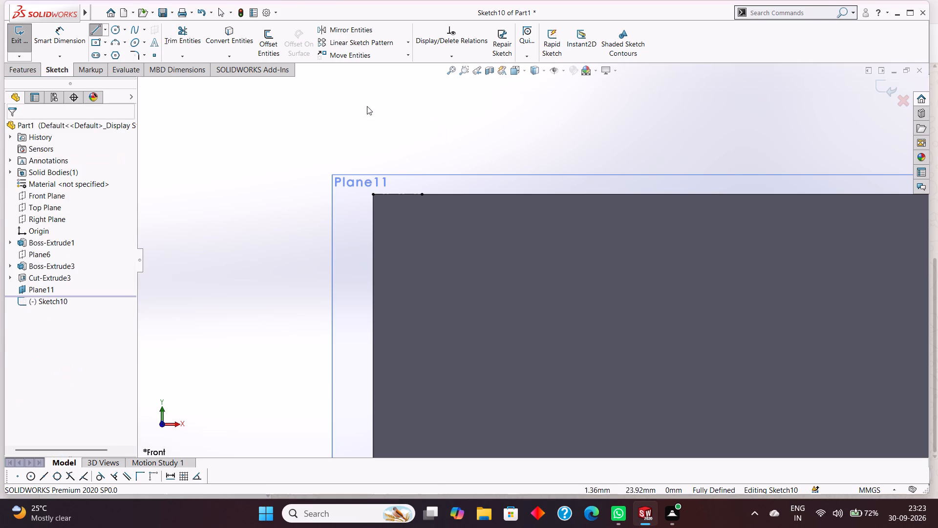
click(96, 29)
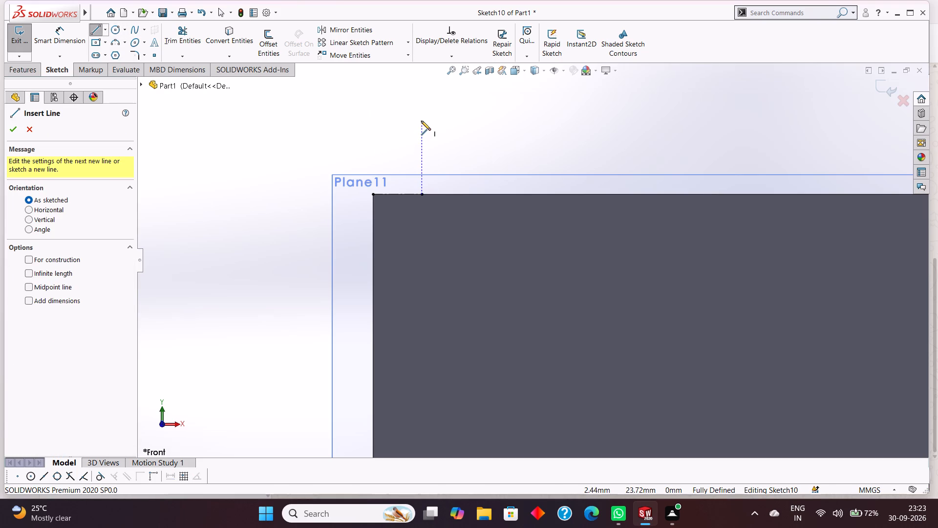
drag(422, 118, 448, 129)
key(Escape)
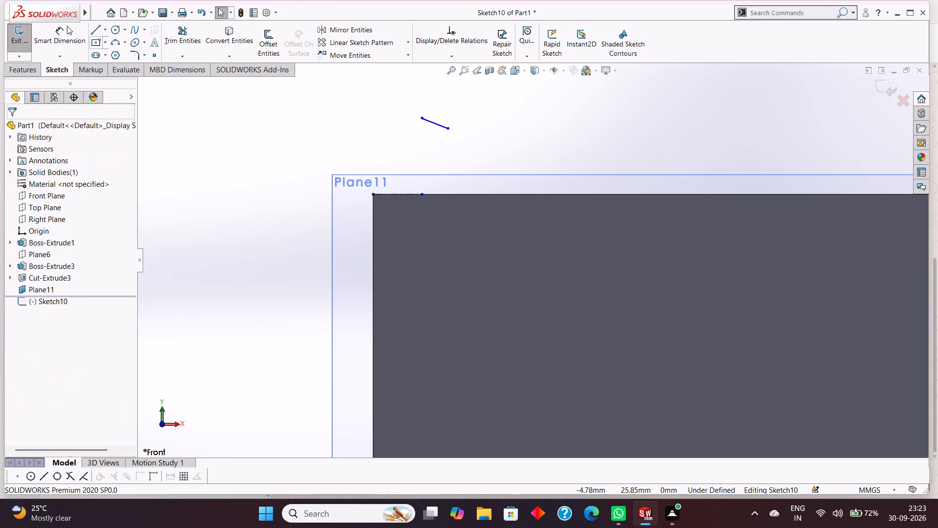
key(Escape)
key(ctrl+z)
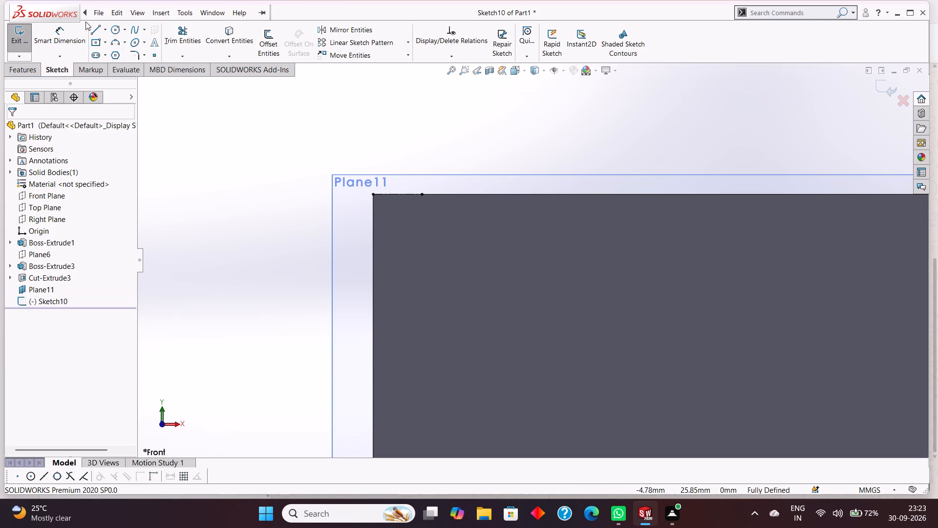
Sketch a circle of 5 mm radius centred about 3.9 mm directly above the construction line's right end.
click(106, 27)
click(123, 31)
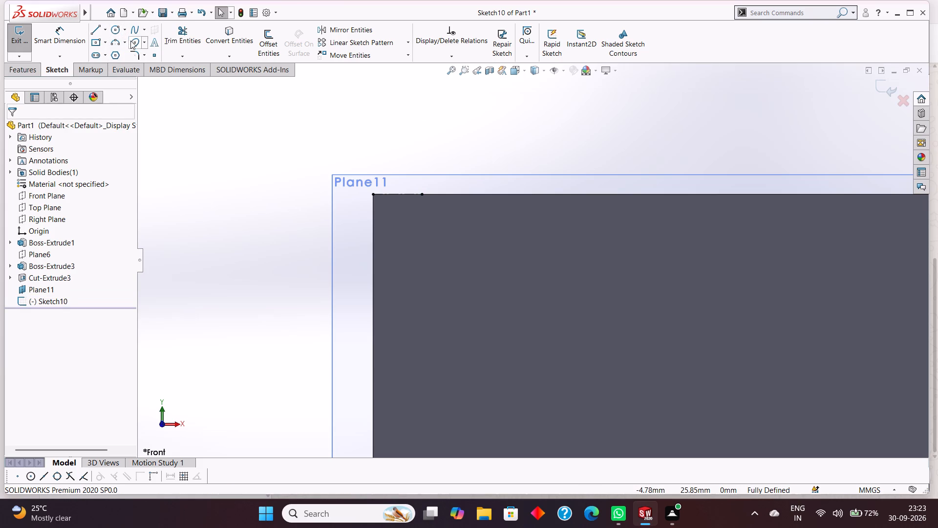
click(125, 30)
click(133, 44)
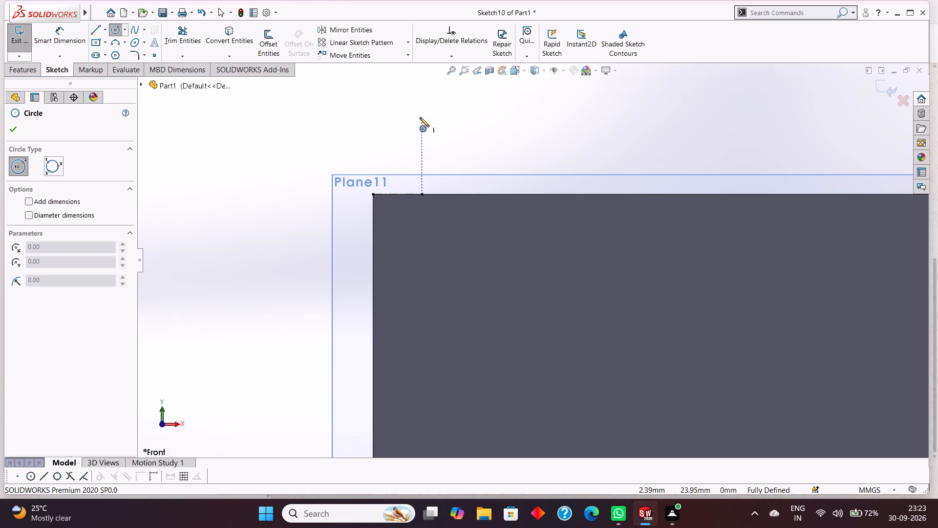
drag(420, 117, 438, 129)
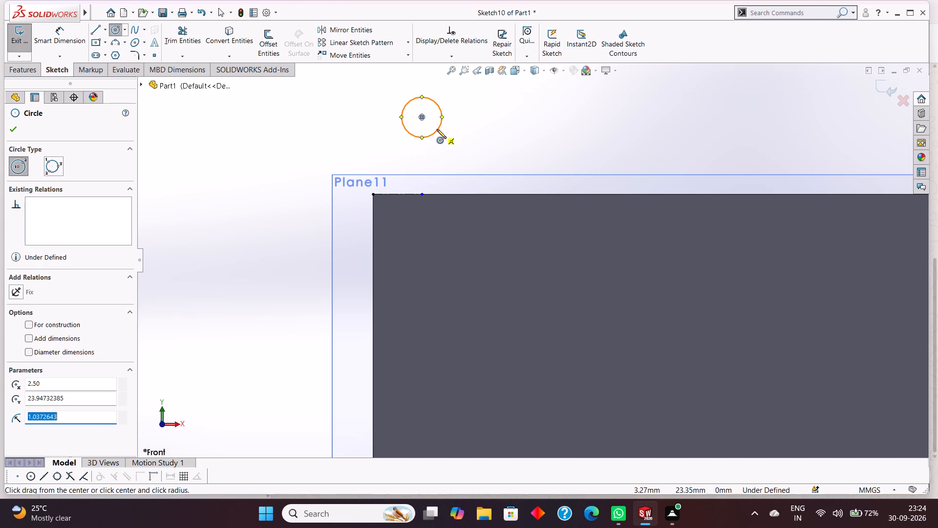
key(5)
key(Return)
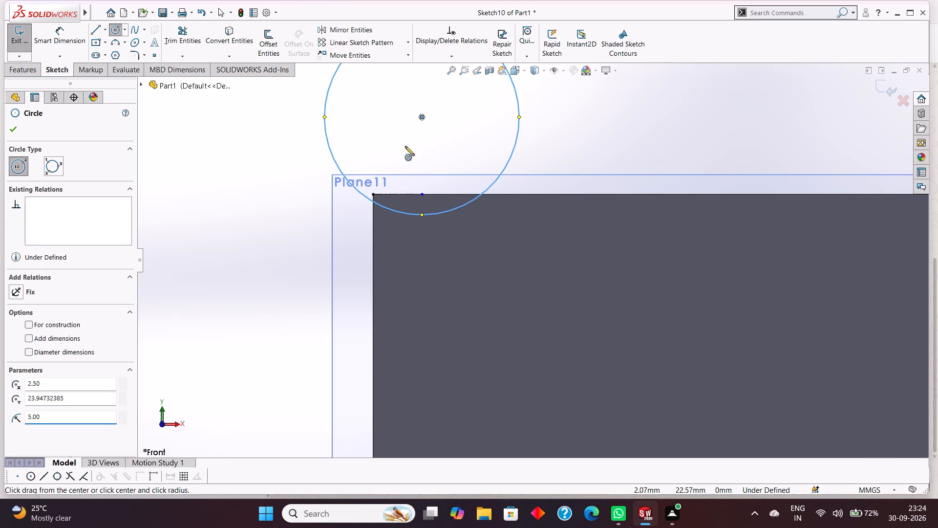
click(14, 130)
Dimension the circle's diameter at 10 mm.
scroll(140, 148, up, 2)
click(53, 41)
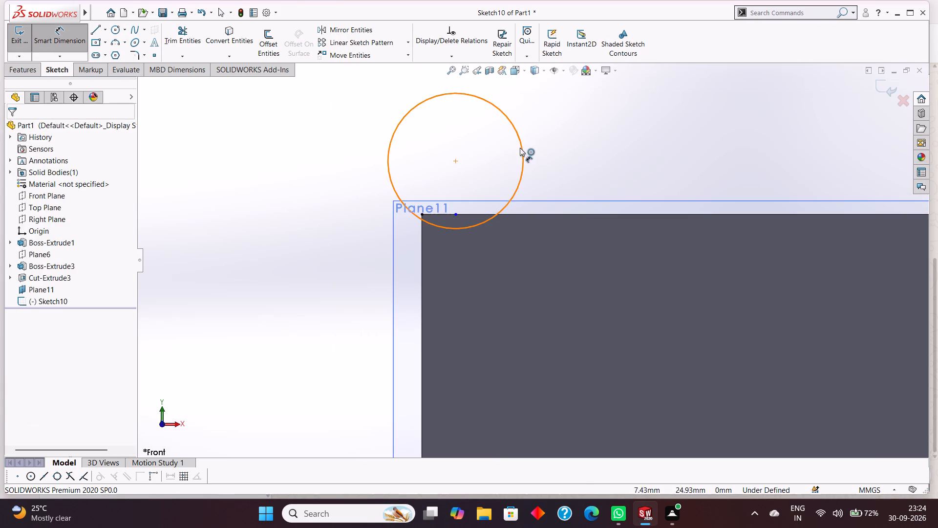
click(516, 128)
click(584, 128)
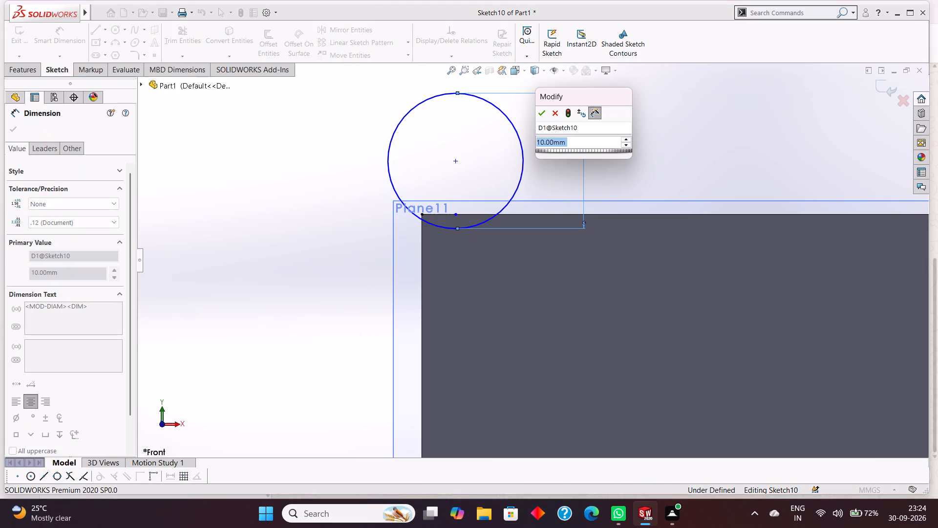
click(539, 115)
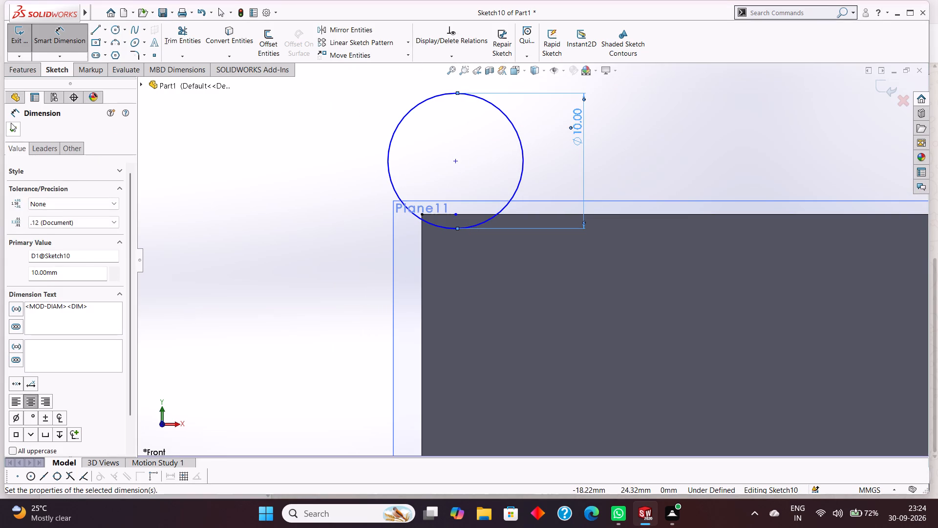
click(11, 123)
Dimension the circle's centre 10 mm above the block's top edge.
click(61, 41)
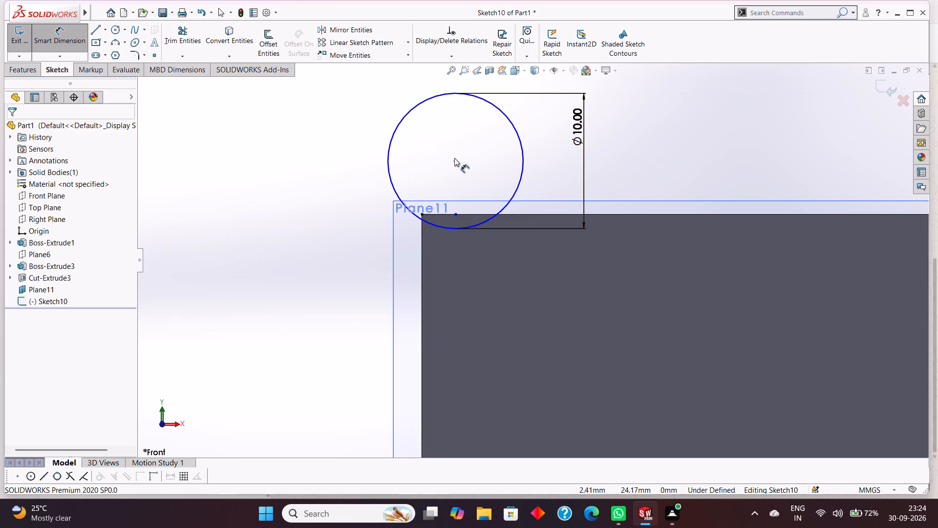
click(454, 158)
click(454, 161)
click(478, 216)
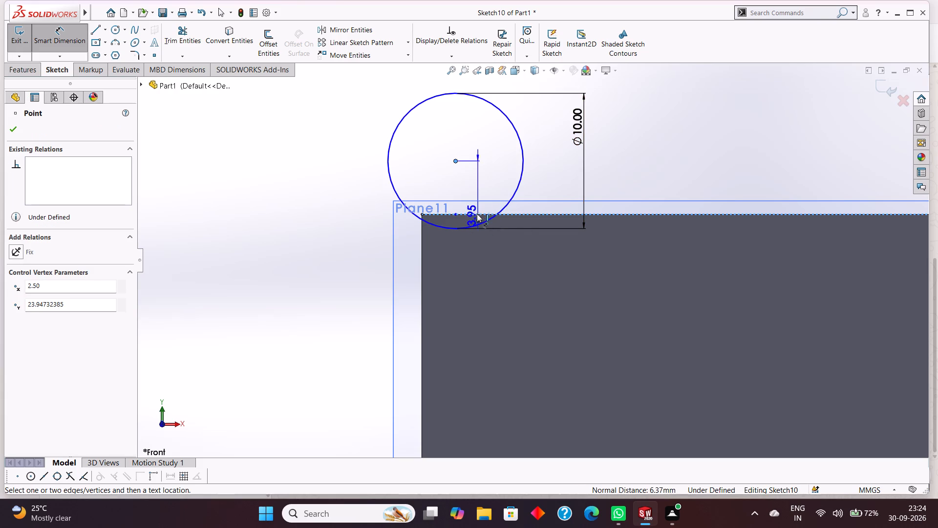
click(556, 163)
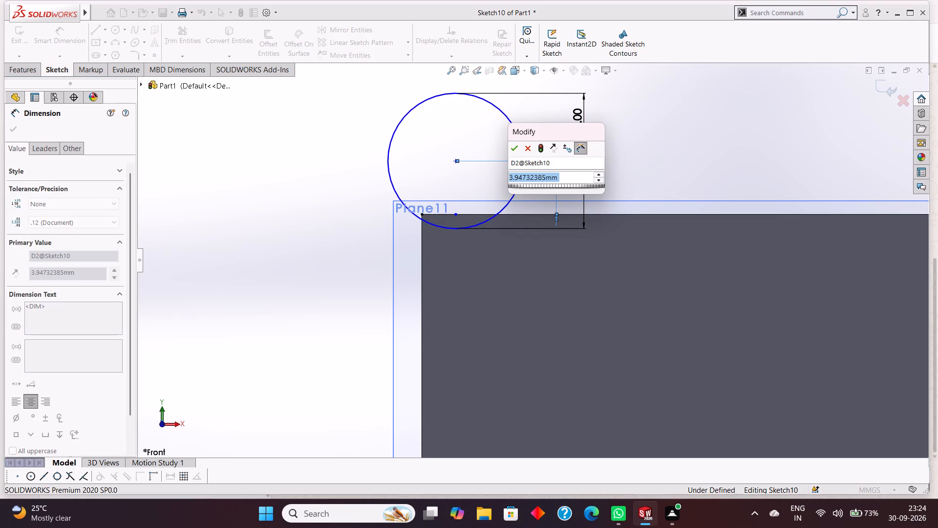
text(10)
key(Return)
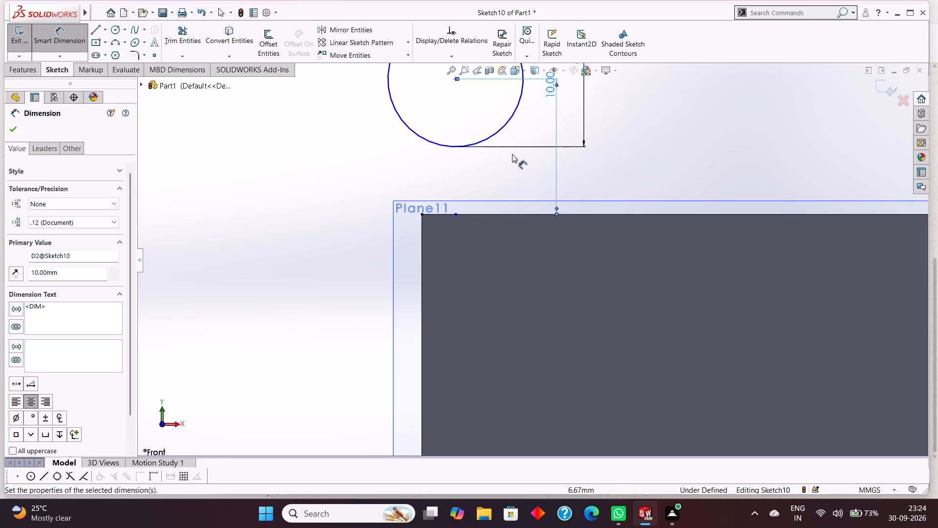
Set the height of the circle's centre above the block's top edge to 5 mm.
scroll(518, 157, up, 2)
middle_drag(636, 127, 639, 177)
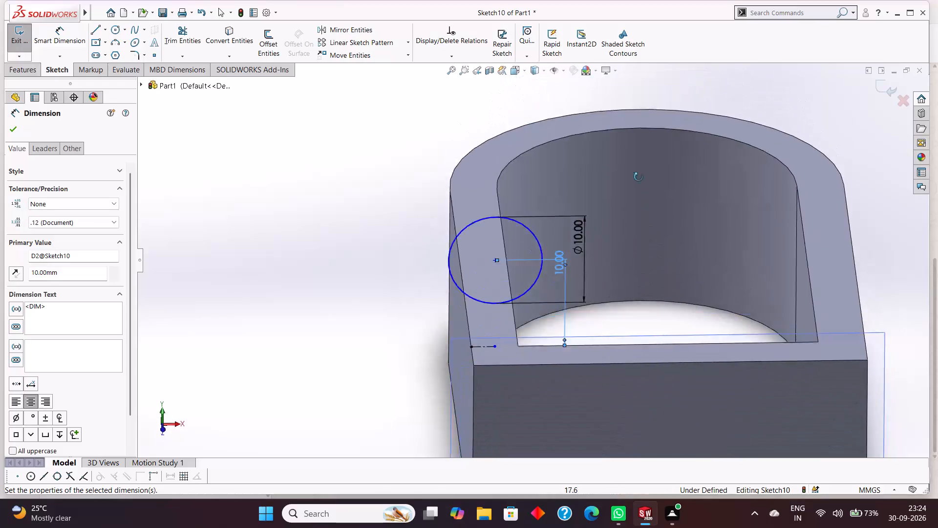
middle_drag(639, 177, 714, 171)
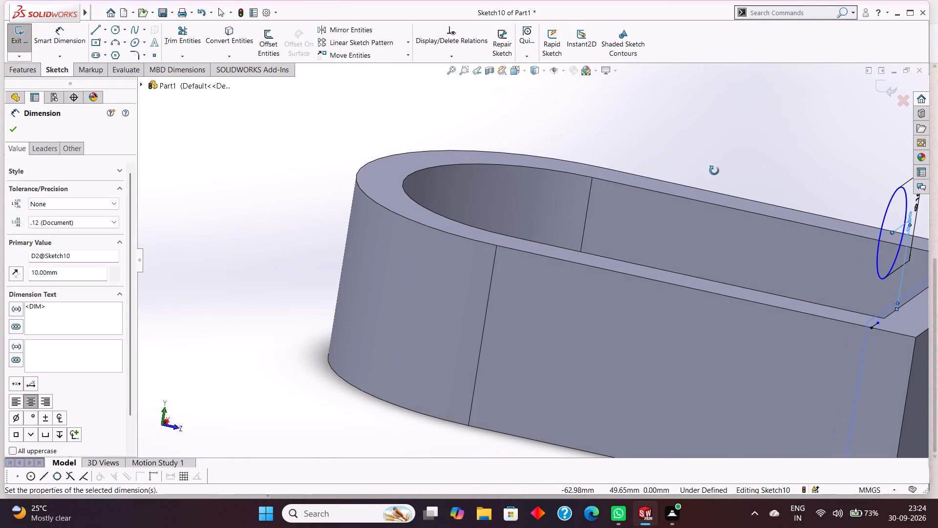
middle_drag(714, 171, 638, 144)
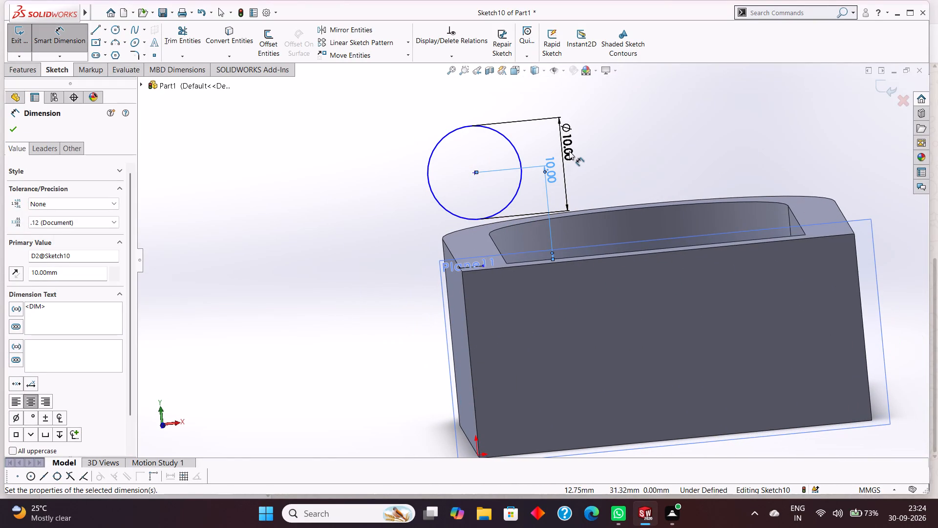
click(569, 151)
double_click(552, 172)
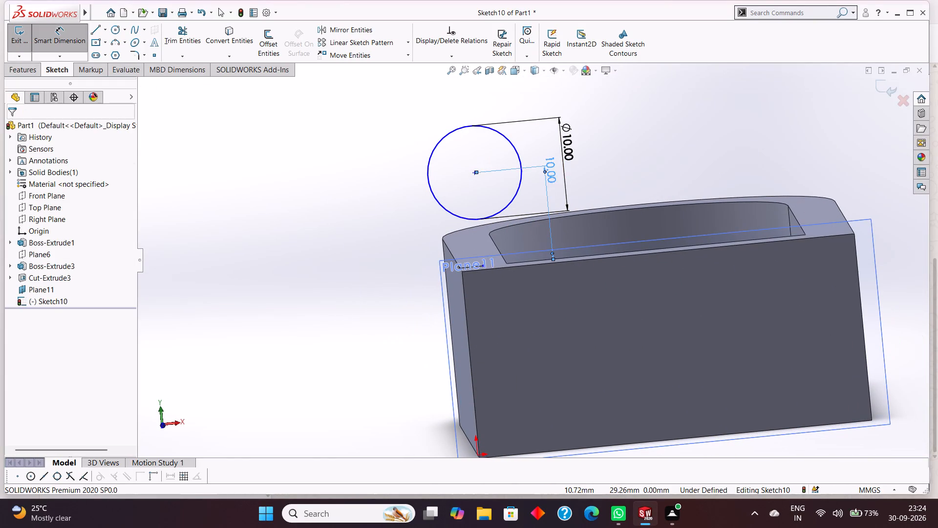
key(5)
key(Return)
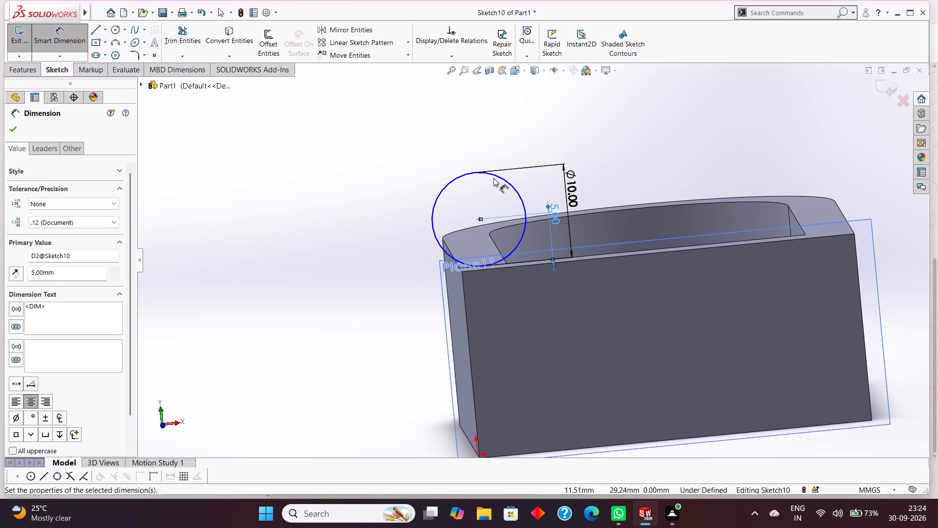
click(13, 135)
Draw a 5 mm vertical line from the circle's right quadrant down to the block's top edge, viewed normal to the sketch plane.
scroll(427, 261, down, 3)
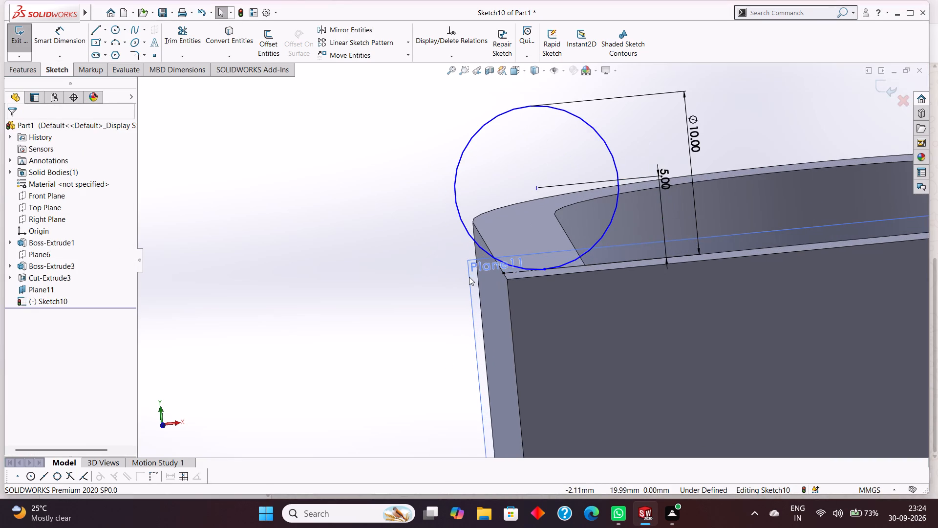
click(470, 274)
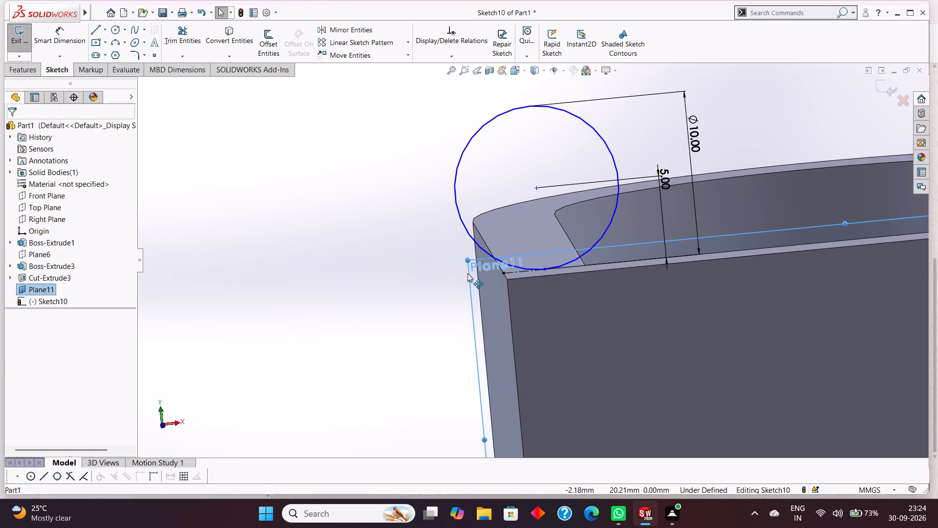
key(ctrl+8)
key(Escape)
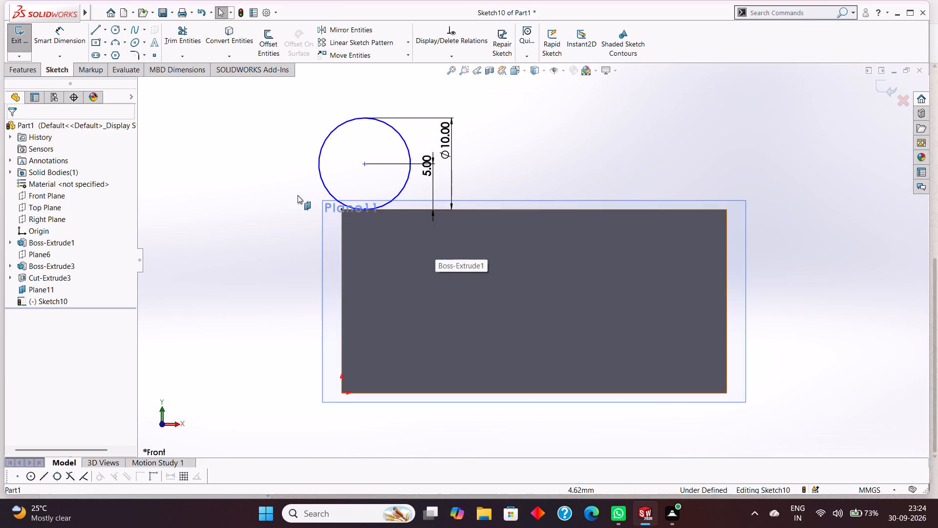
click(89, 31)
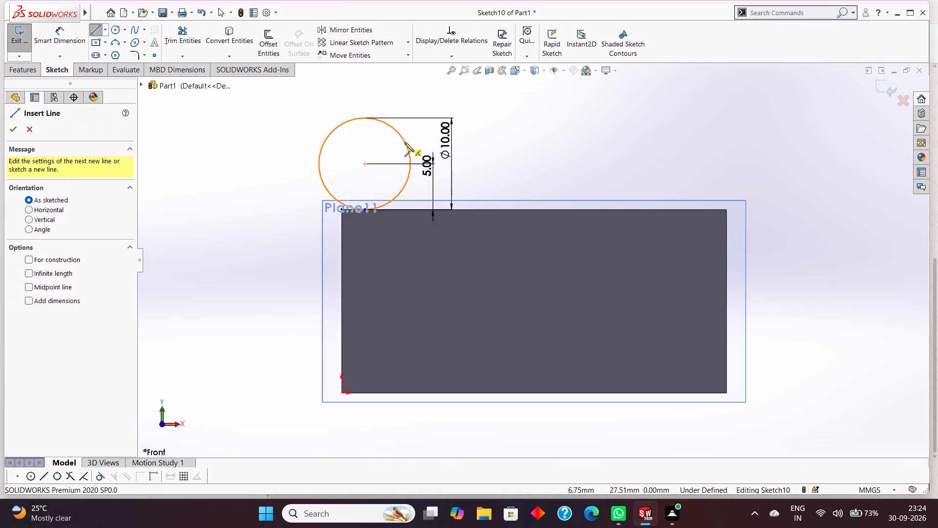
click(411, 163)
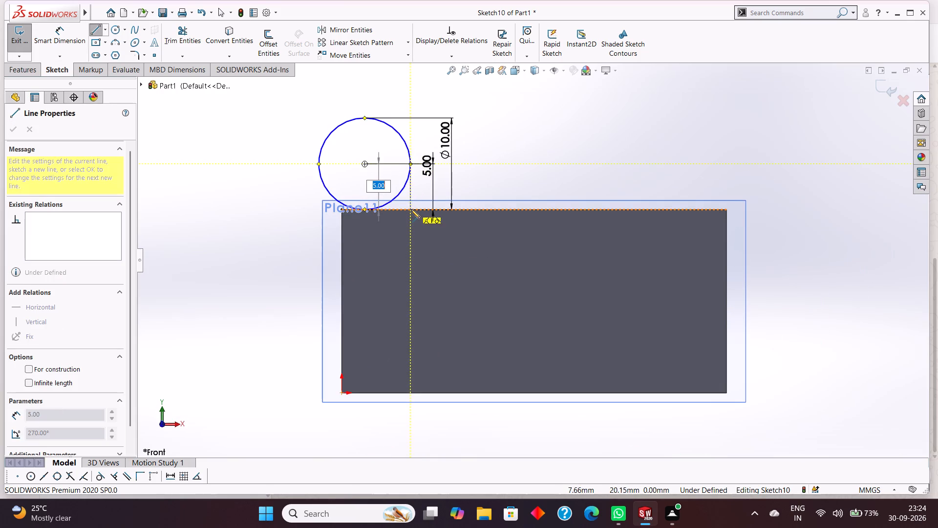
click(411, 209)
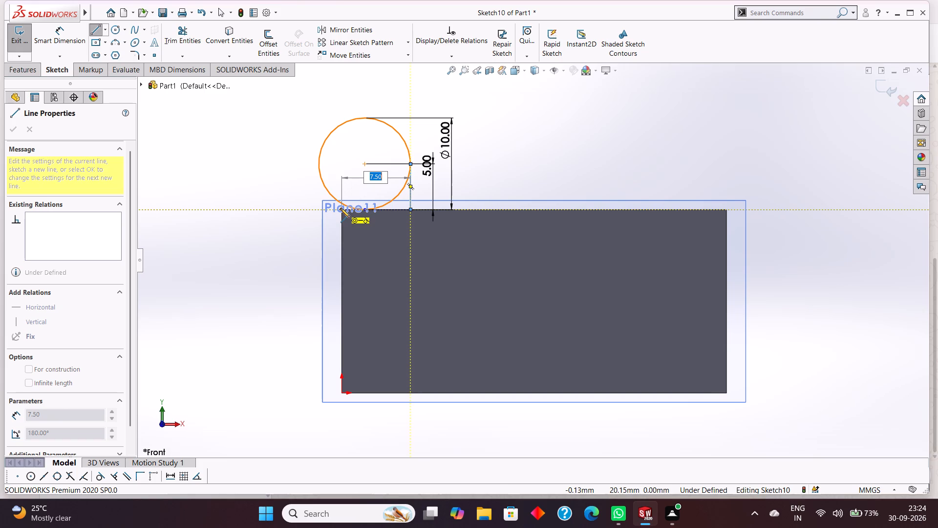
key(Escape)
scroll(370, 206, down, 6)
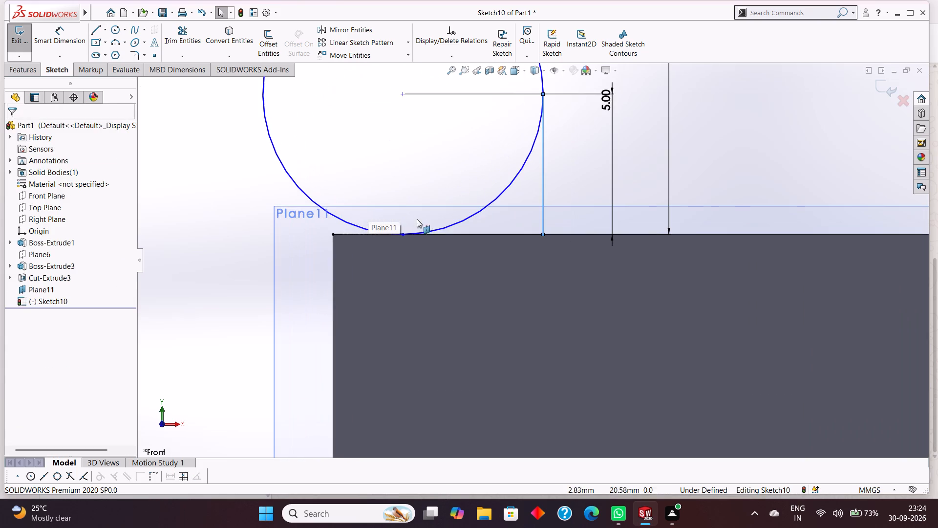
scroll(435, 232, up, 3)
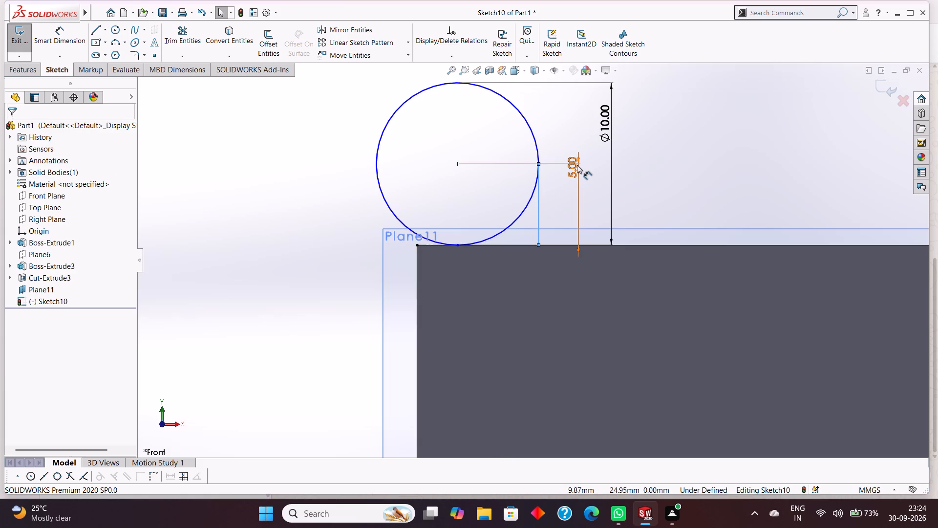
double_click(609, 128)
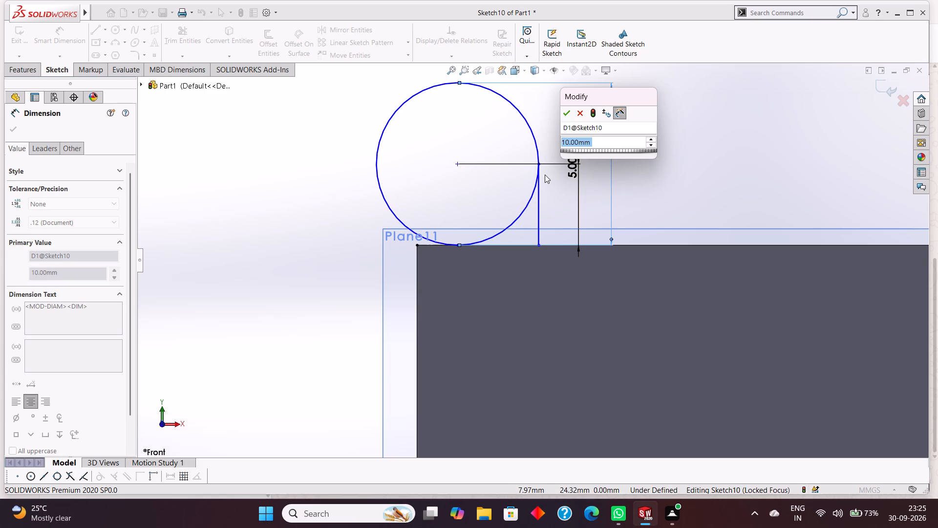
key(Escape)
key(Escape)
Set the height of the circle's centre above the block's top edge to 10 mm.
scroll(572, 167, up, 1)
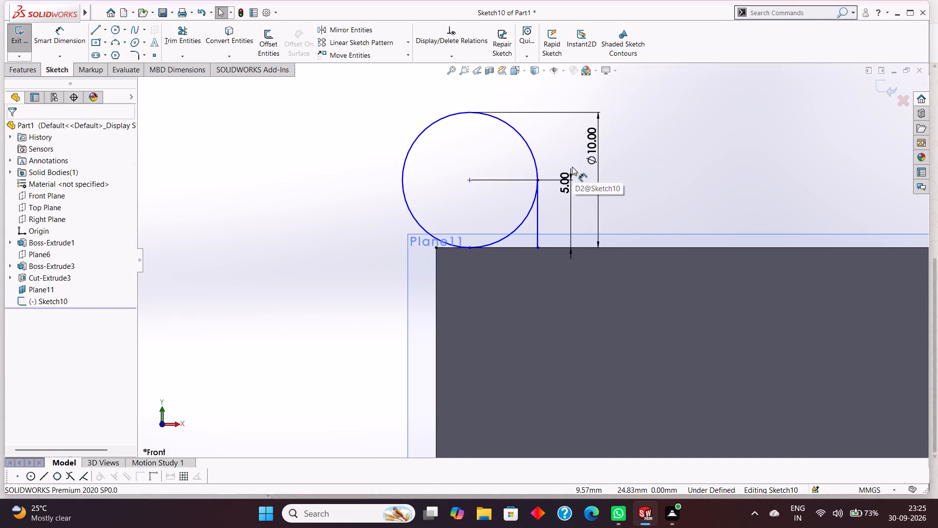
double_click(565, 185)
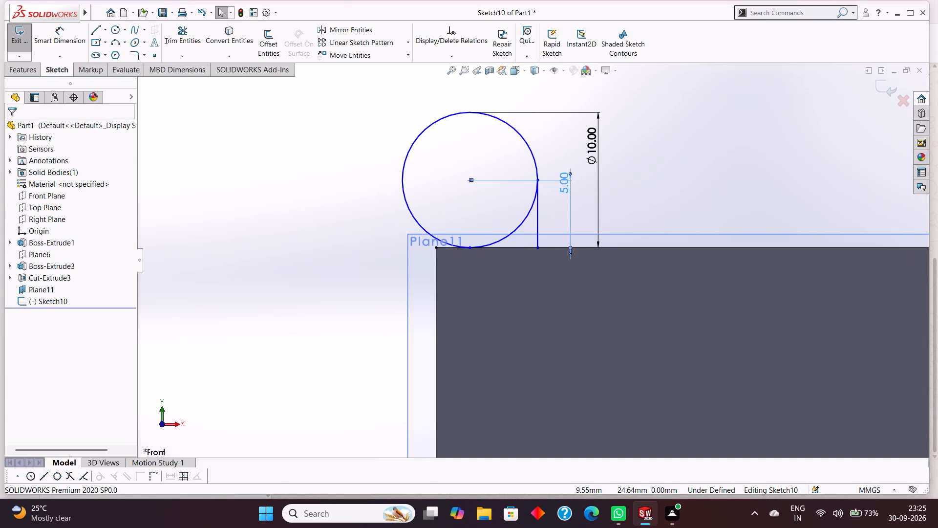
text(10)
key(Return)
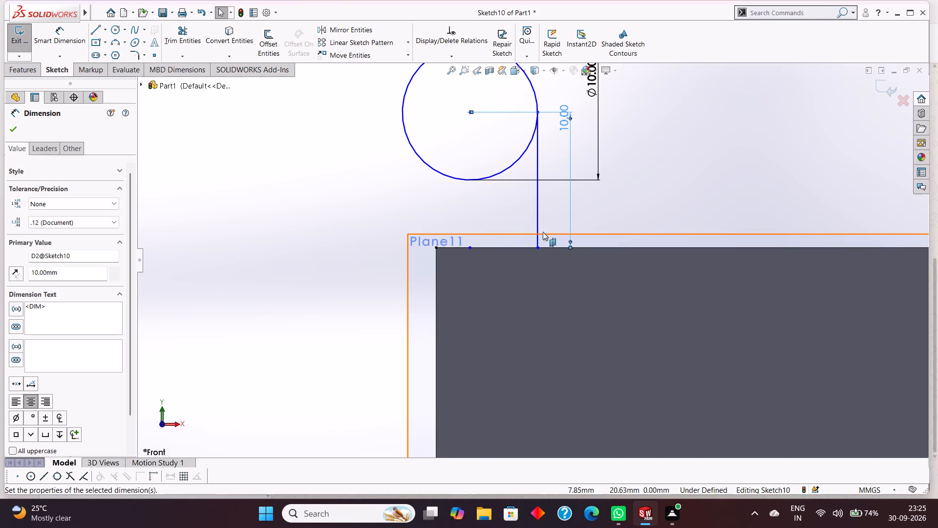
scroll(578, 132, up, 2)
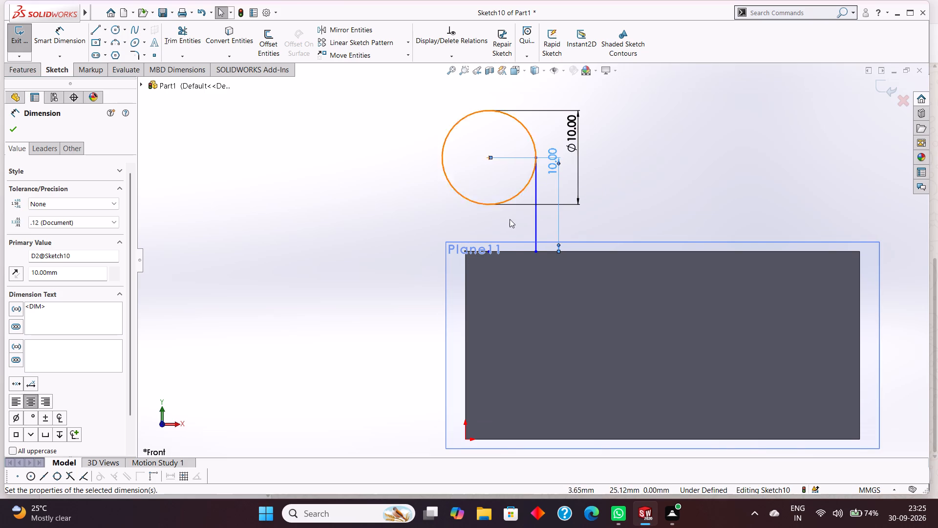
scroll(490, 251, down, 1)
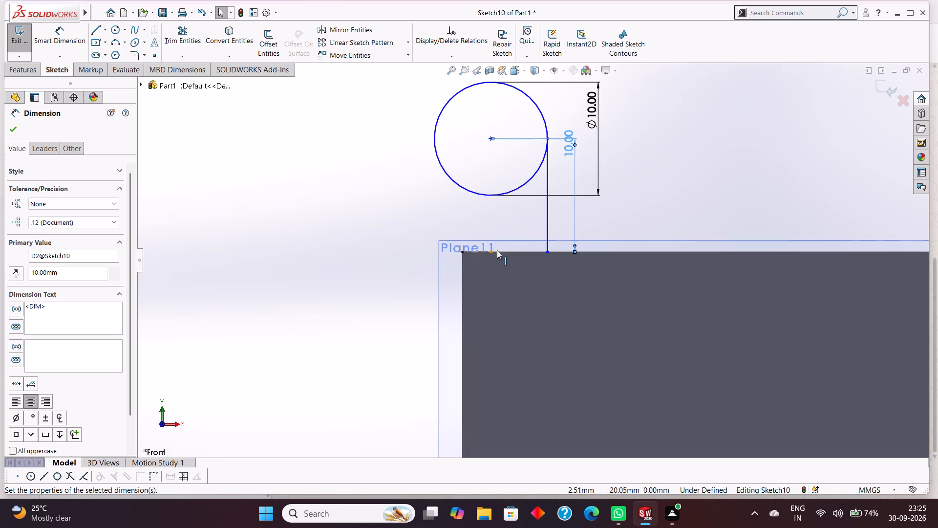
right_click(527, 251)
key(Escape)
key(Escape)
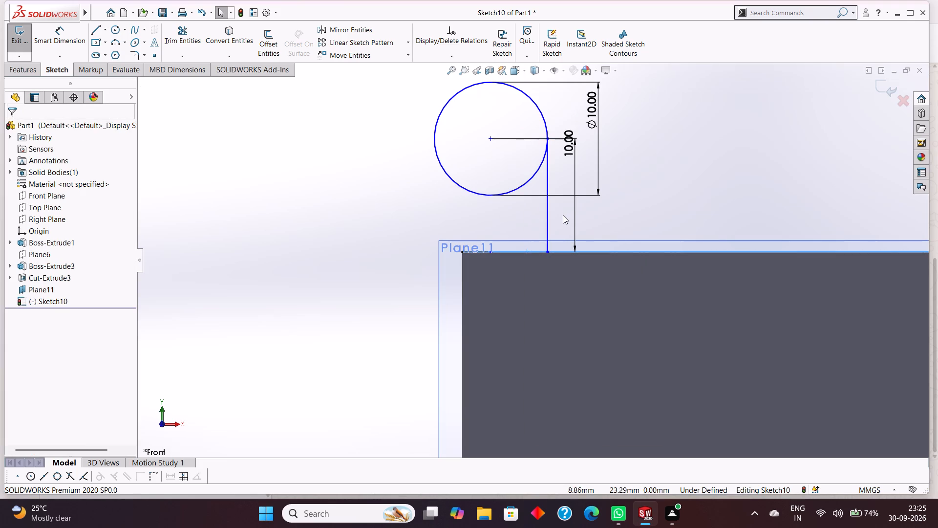
Undo the sketch edits back through the vertical line, the dimensions, the circle and the construction line until the sketch is empty.
key(ctrl+z)
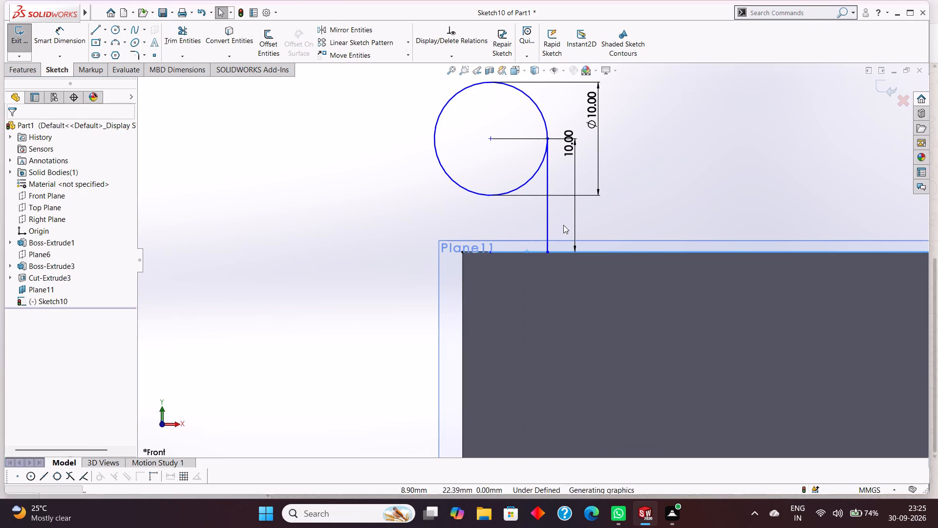
key(ctrl+z)
key(ctrl+z)
key(ctrl+z)
key(ctrl+z)
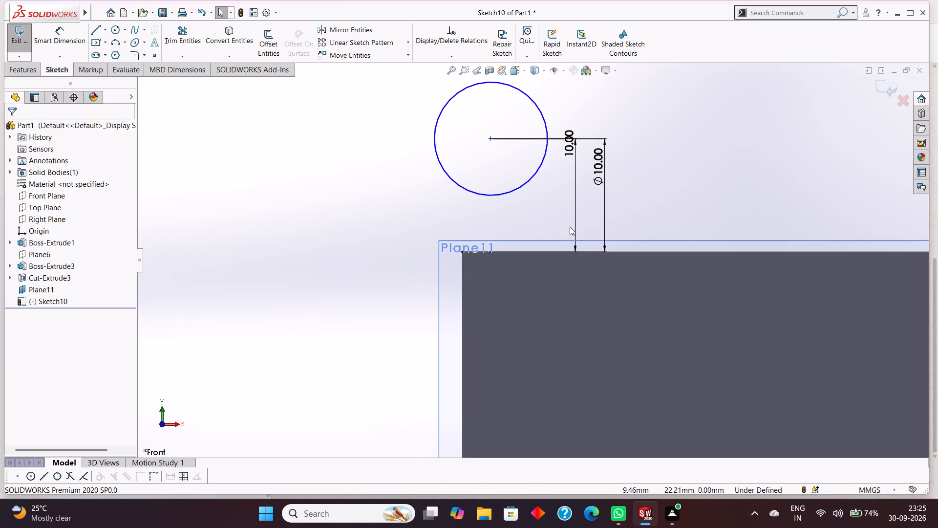
key(ctrl+z)
key(ctrl+z)
key(ctrl+z)
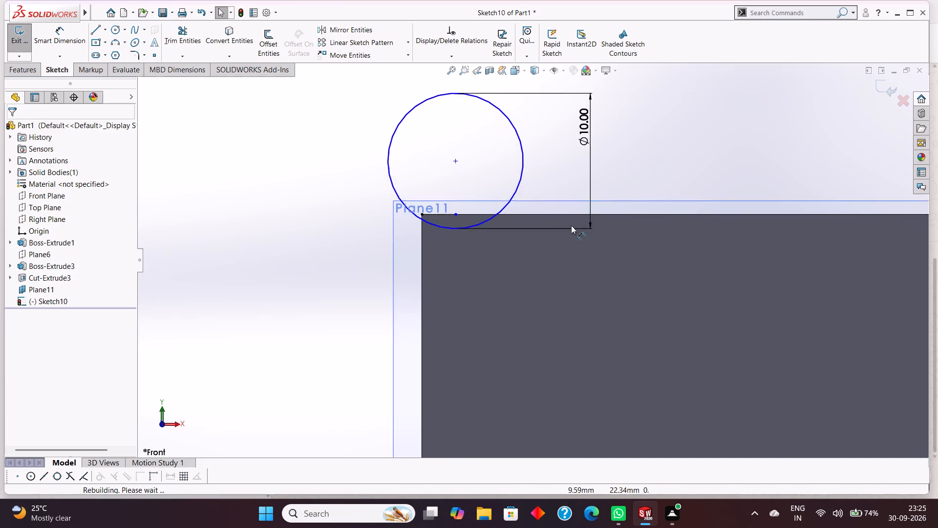
key(ctrl+z)
key(ctrl+z)
key(ctrl+z)
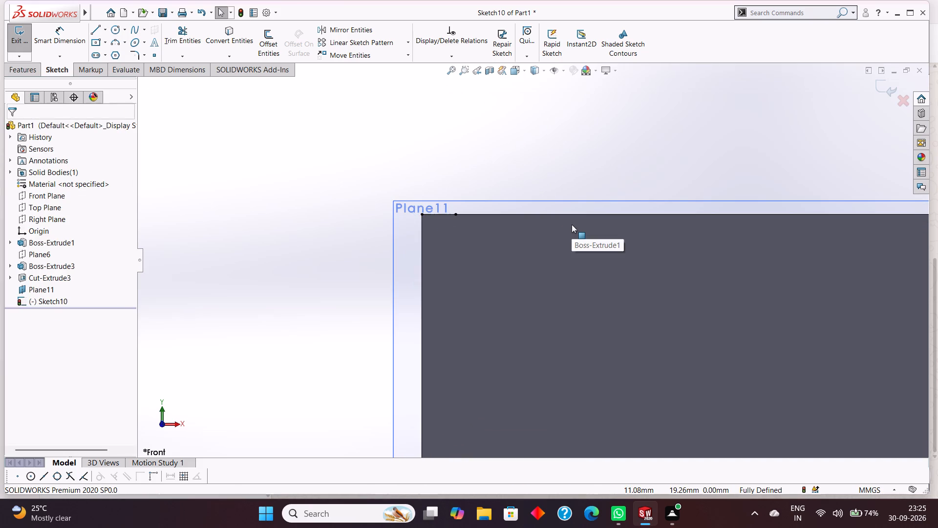
key(ctrl+z)
Draw connected construction lines from the block's upper-left corner: 5 mm horizontally along the top edge and 5 mm vertically upward.
click(105, 30)
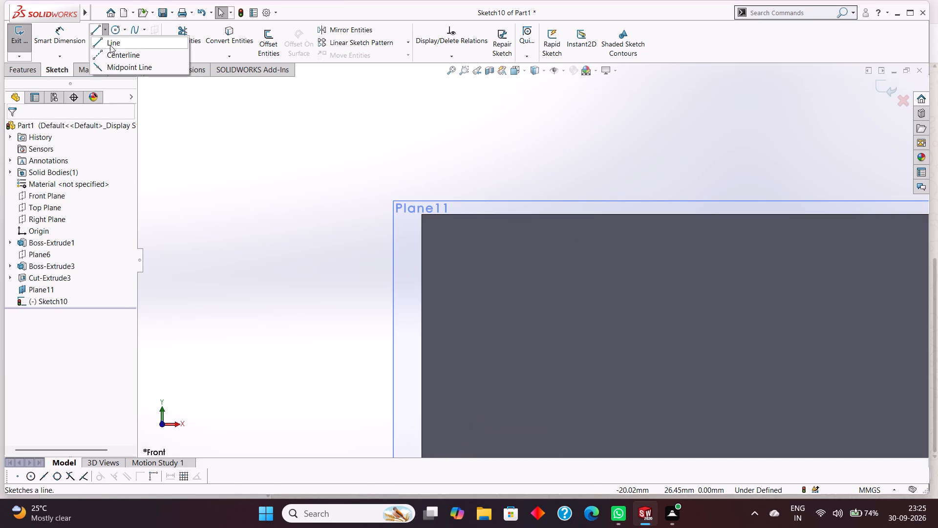
click(110, 52)
click(422, 214)
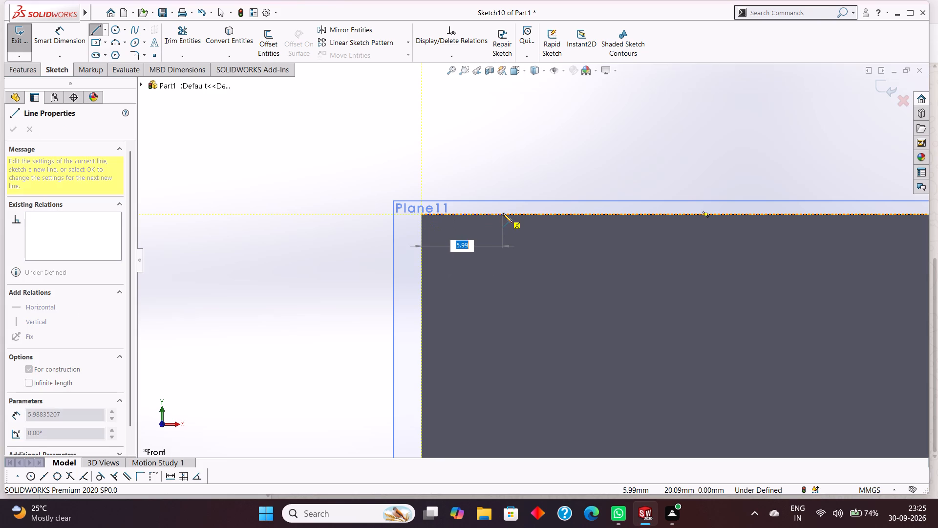
key(5)
key(Return)
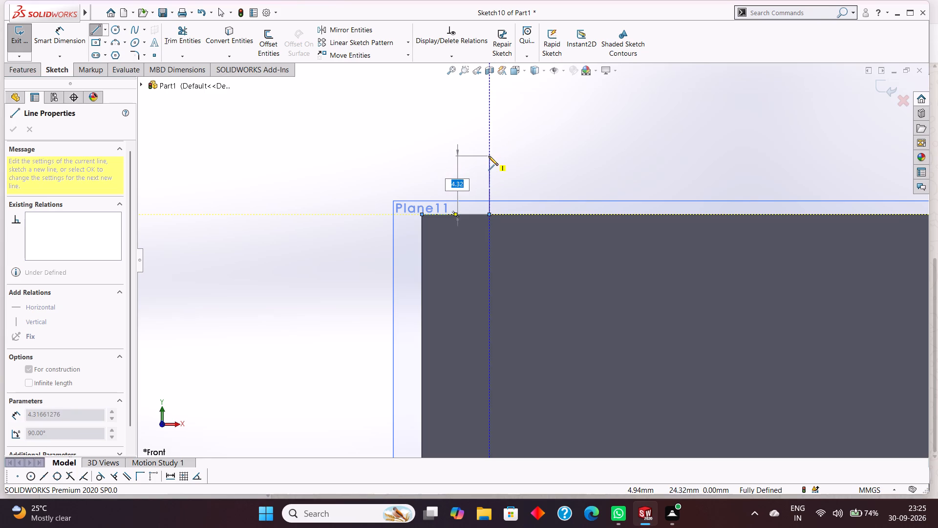
key(5)
key(Return)
right_click(529, 143)
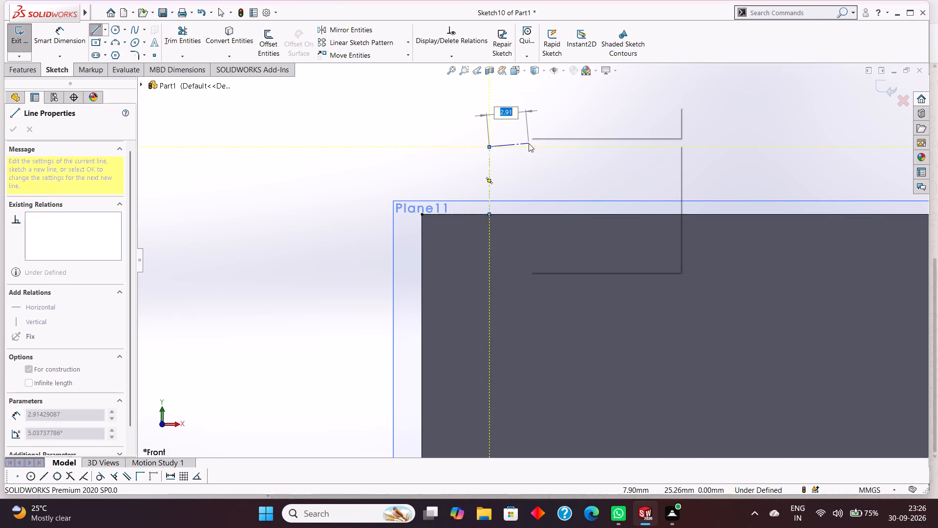
click(553, 146)
Sketch a circle of 5 mm radius centred on the upper end of the vertical construction line.
click(116, 27)
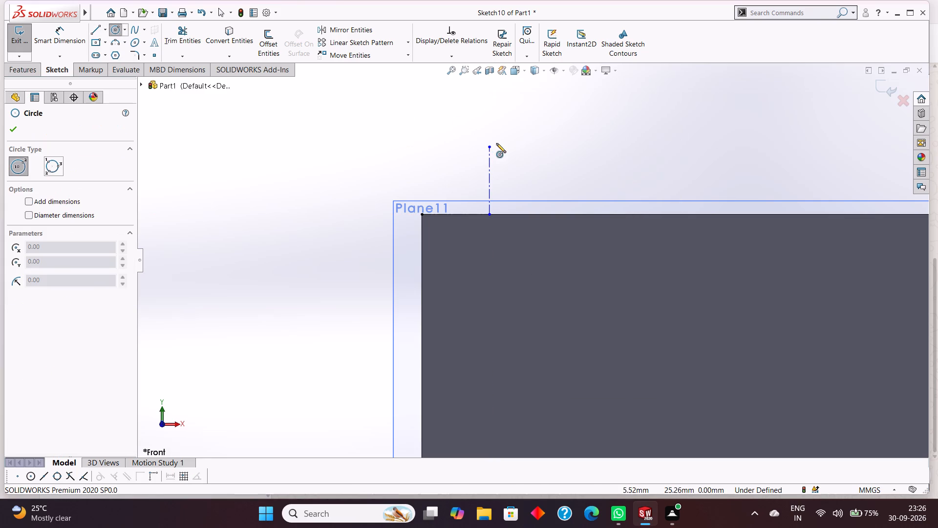
drag(490, 145, 525, 161)
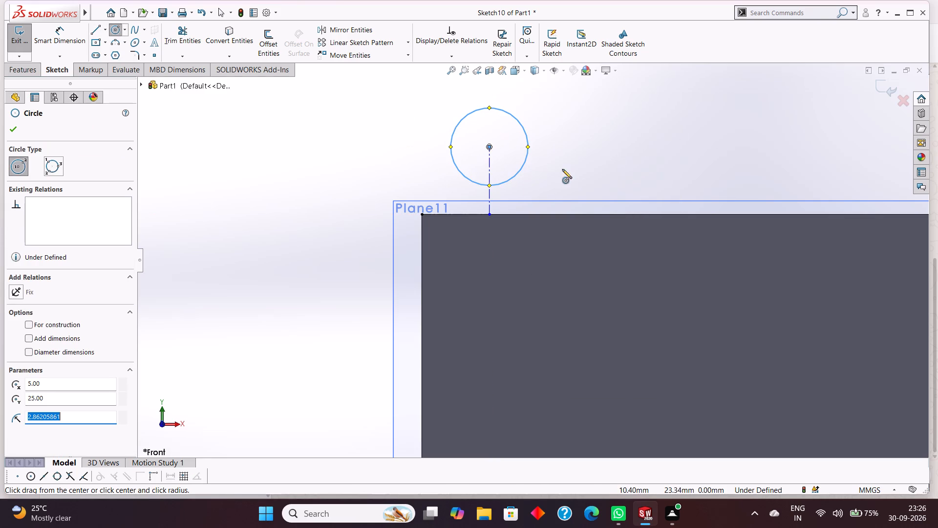
key(5)
key(Return)
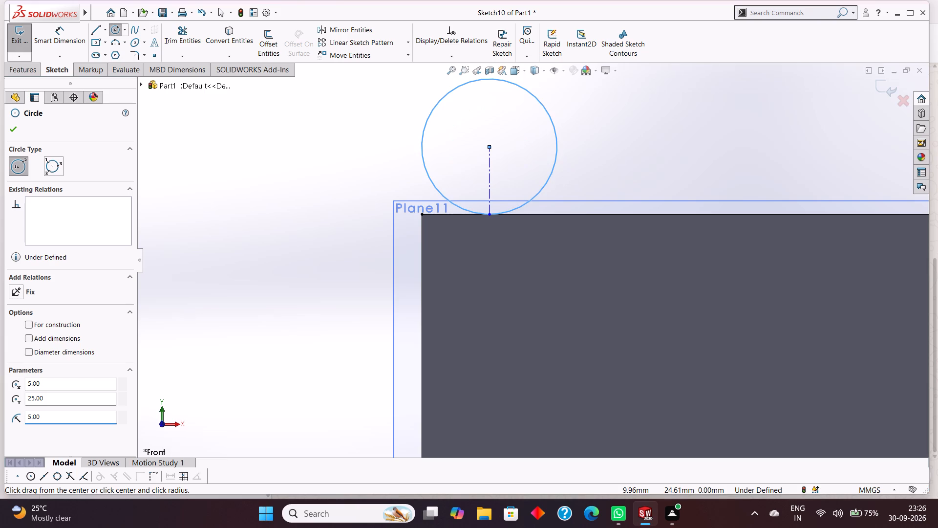
click(19, 127)
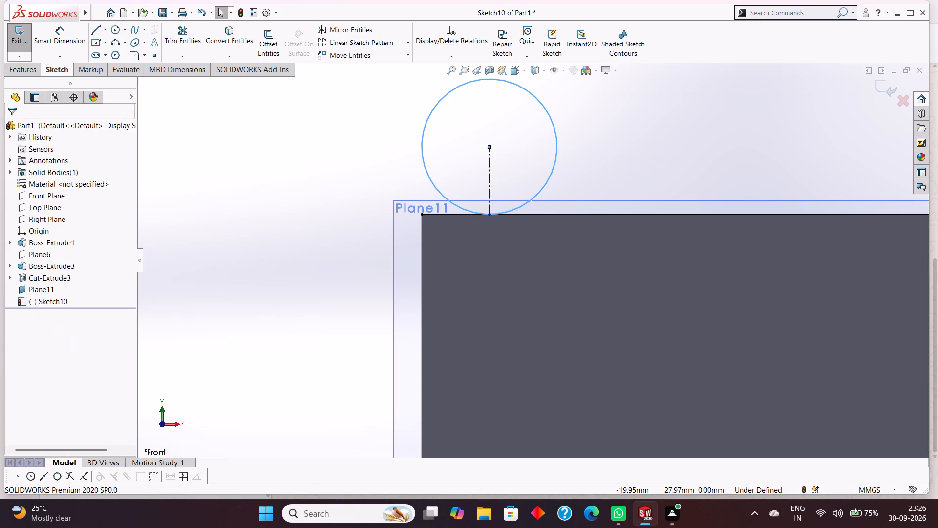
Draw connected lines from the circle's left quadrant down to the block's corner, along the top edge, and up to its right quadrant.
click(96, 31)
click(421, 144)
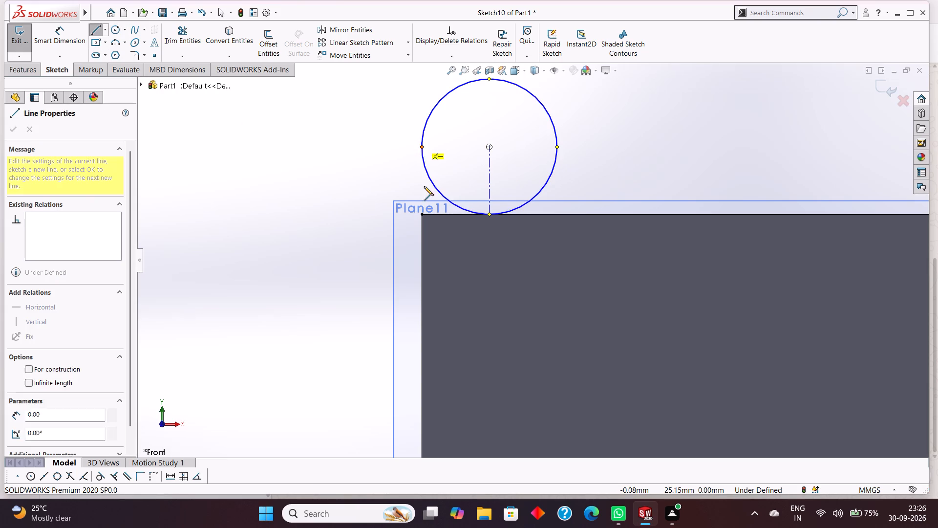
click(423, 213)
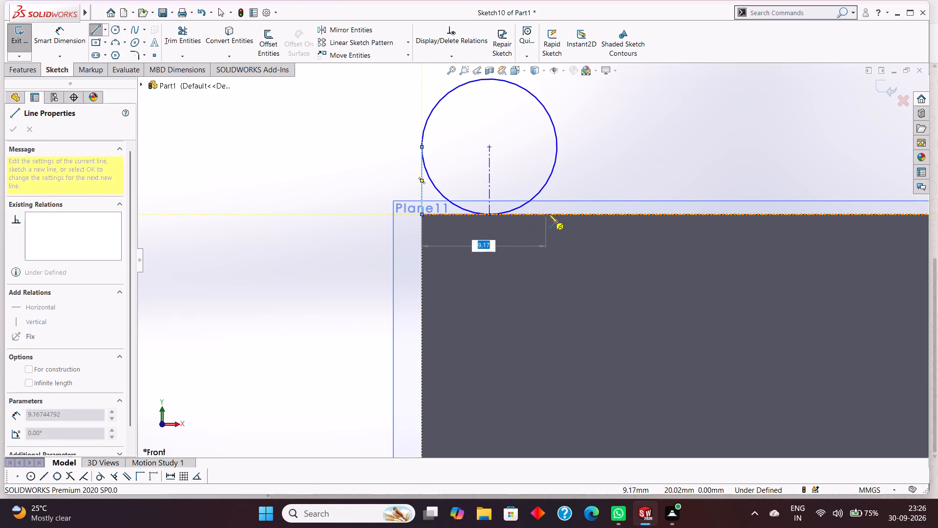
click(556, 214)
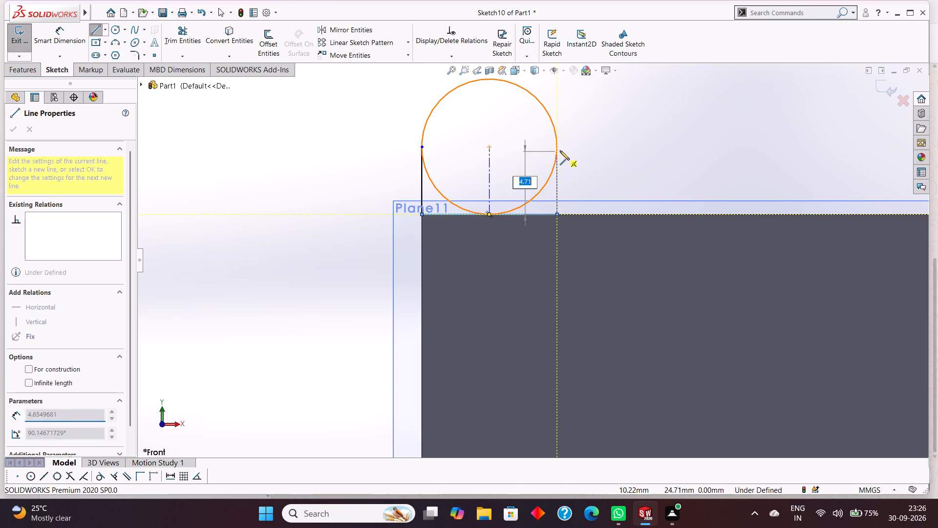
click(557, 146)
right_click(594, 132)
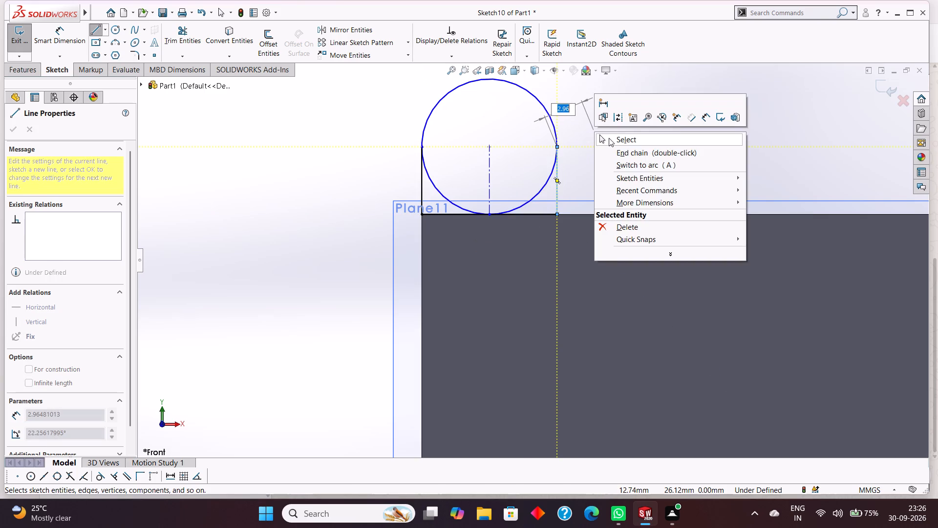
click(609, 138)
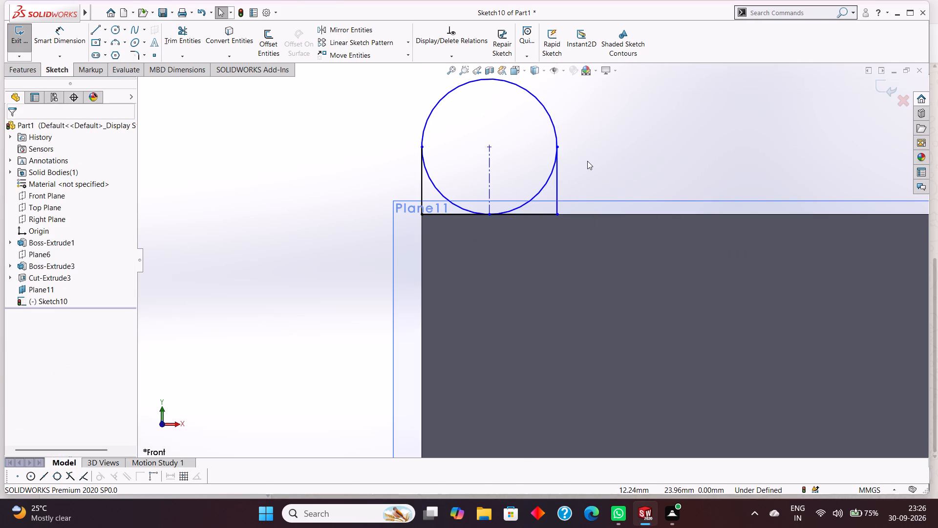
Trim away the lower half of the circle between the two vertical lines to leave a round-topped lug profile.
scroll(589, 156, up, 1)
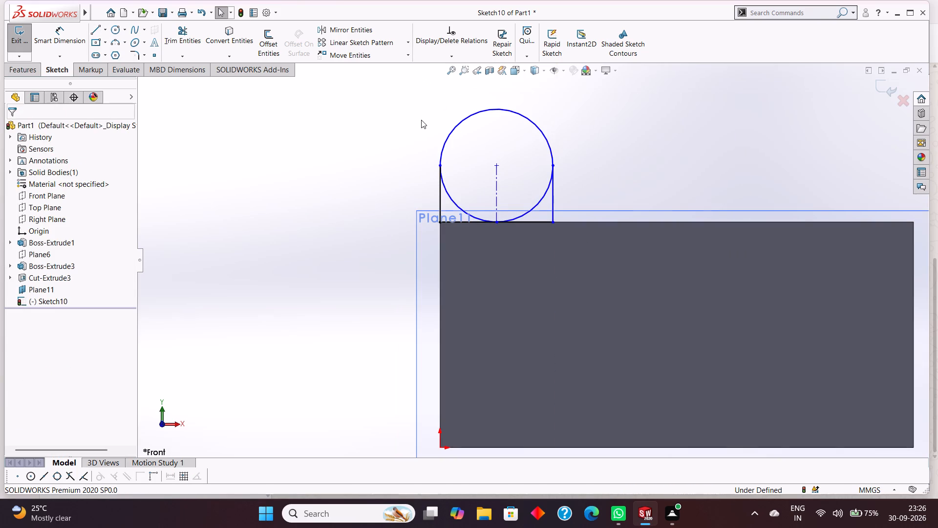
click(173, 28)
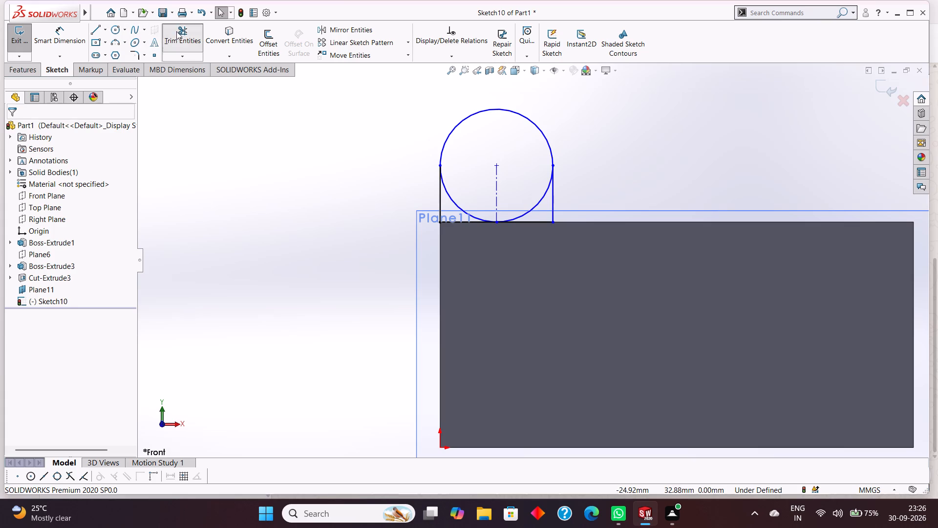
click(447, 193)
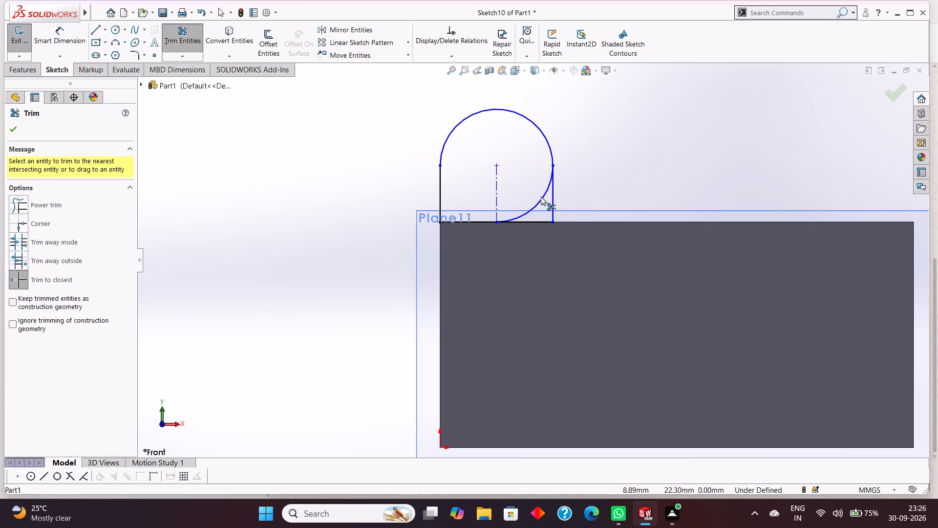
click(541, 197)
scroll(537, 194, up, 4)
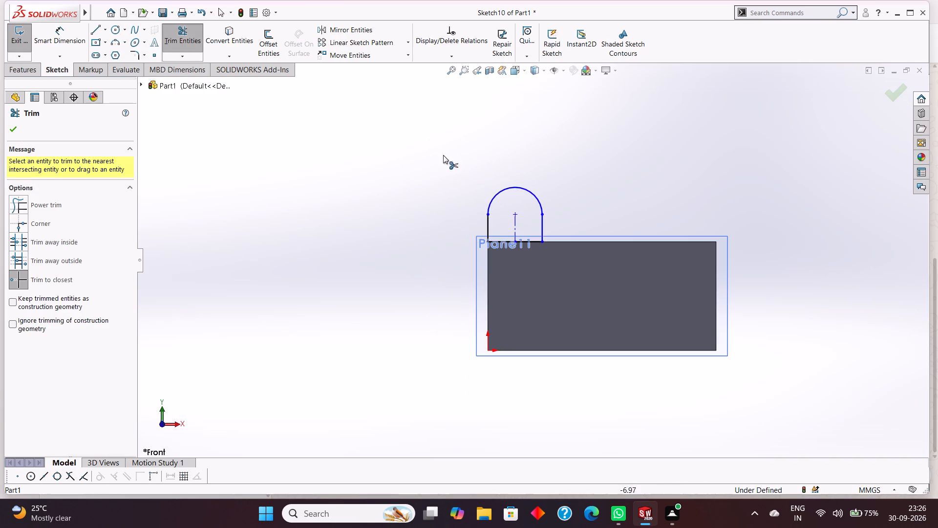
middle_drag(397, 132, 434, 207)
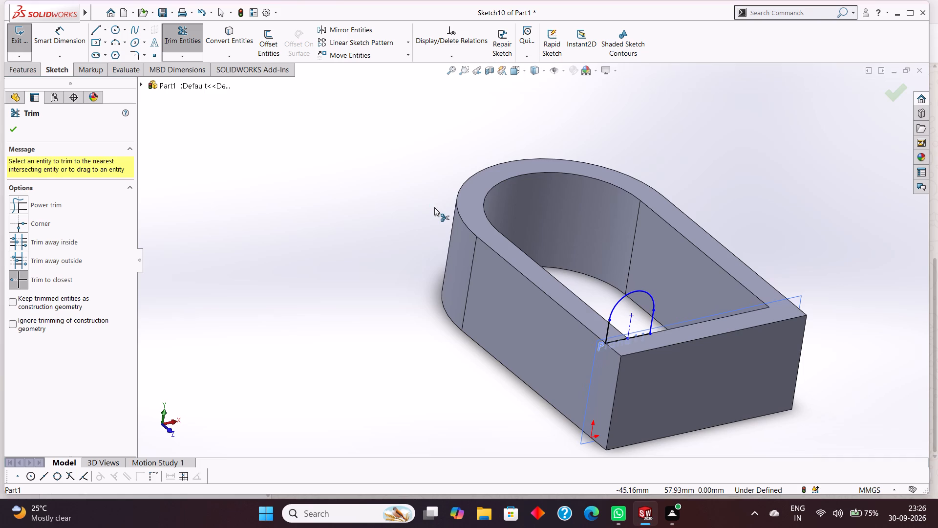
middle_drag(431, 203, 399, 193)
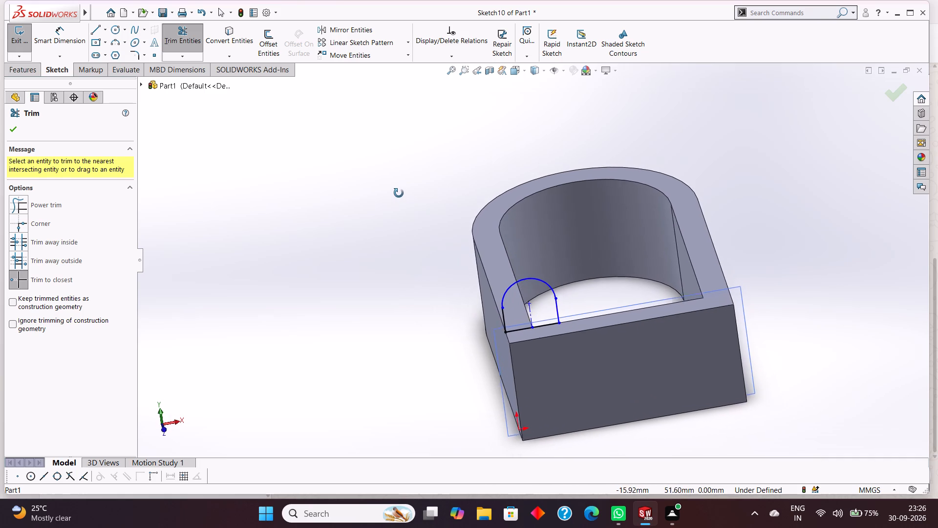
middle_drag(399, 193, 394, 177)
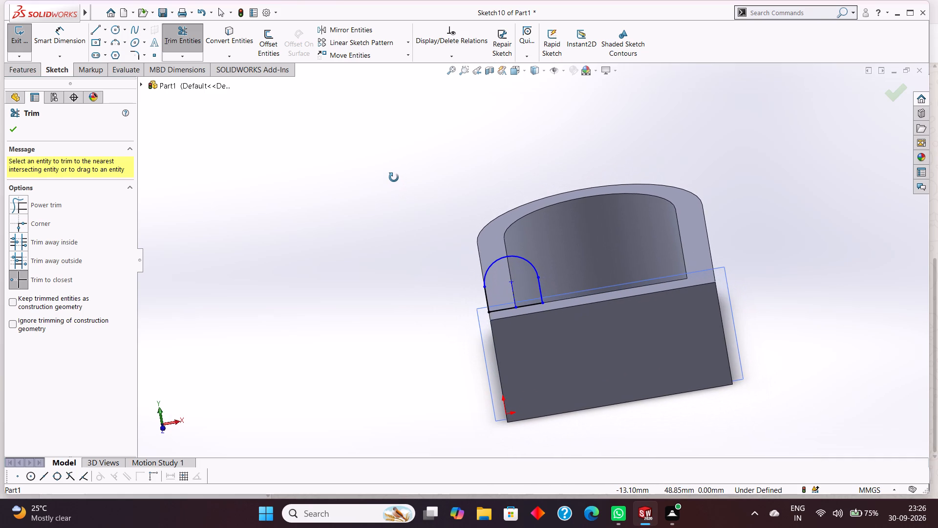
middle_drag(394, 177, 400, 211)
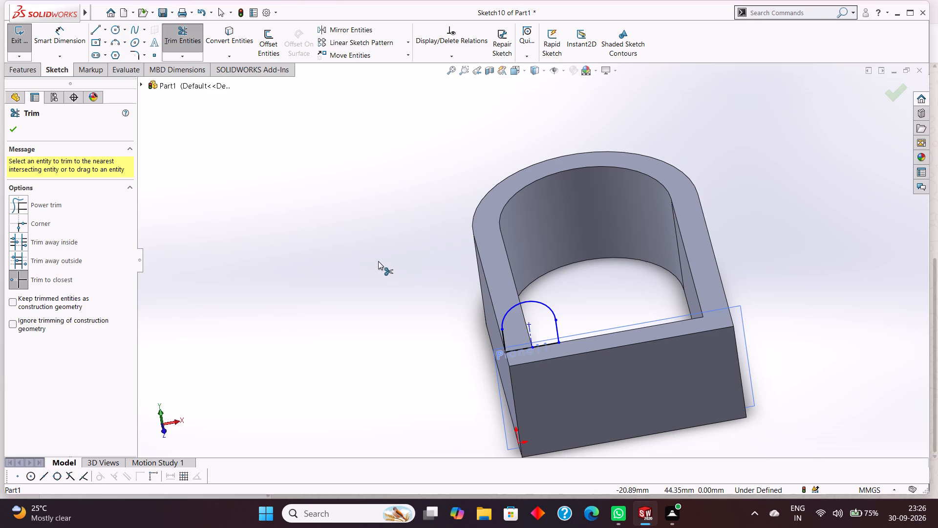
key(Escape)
Undo the lug sketch, its reference plane and the arch cut until the arch opening's sketch is open for editing.
key(ctrl+z)
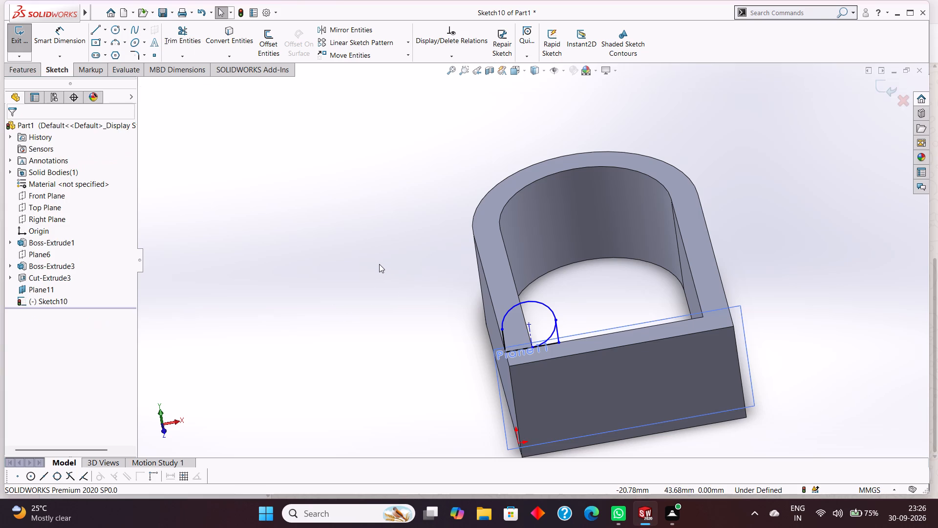
key(ctrl+z)
key(ctrl+z)
key(ctrl+z)
key(ctrl+z)
key(ctrl+z)
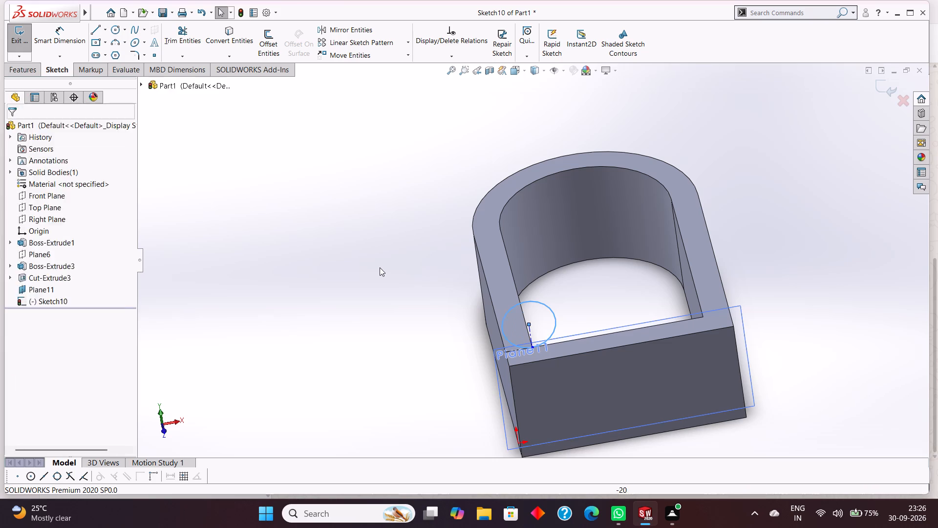
key(ctrl+z)
key(ctrl+z)
key(ctrl+z)
key(ctrl+z)
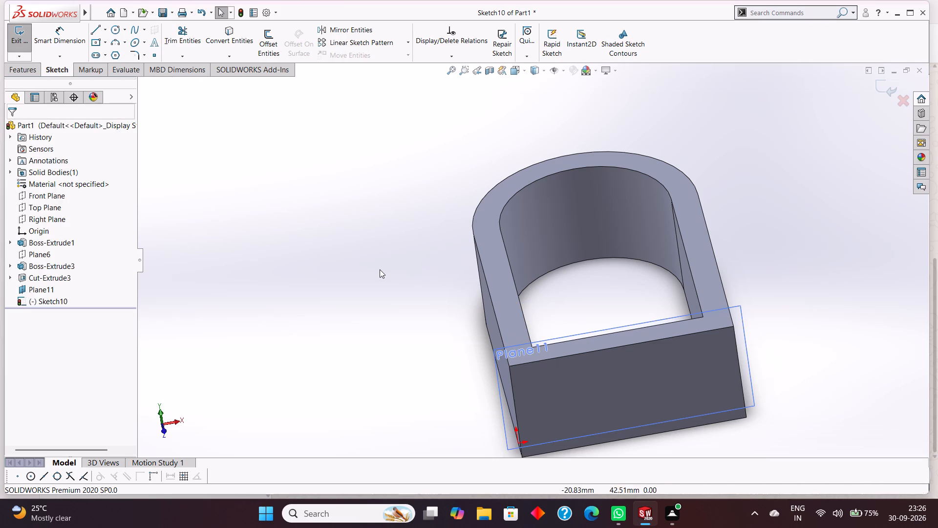
key(ctrl+z)
key(ctrl+z)
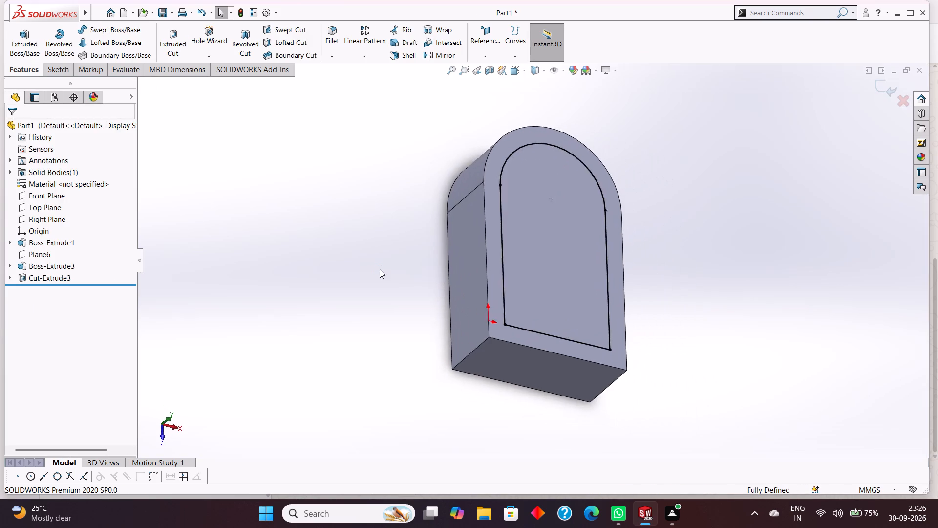
Set the diameter of the opening's rounded top to 22 mm.
double_click(684, 166)
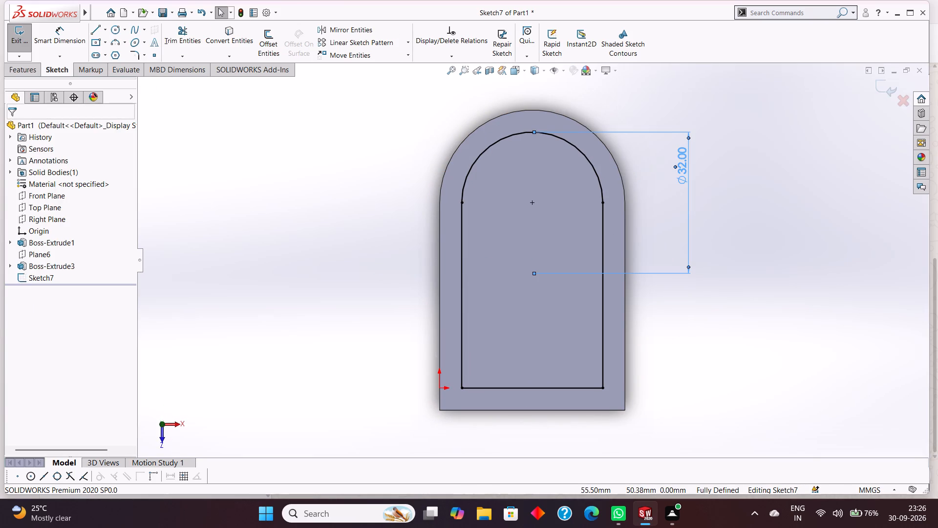
text(22)
key(Return)
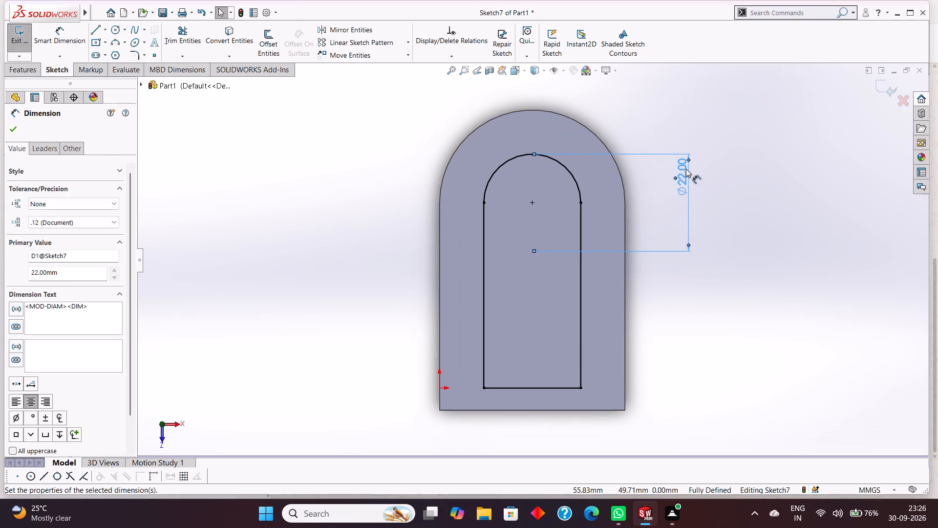
click(13, 127)
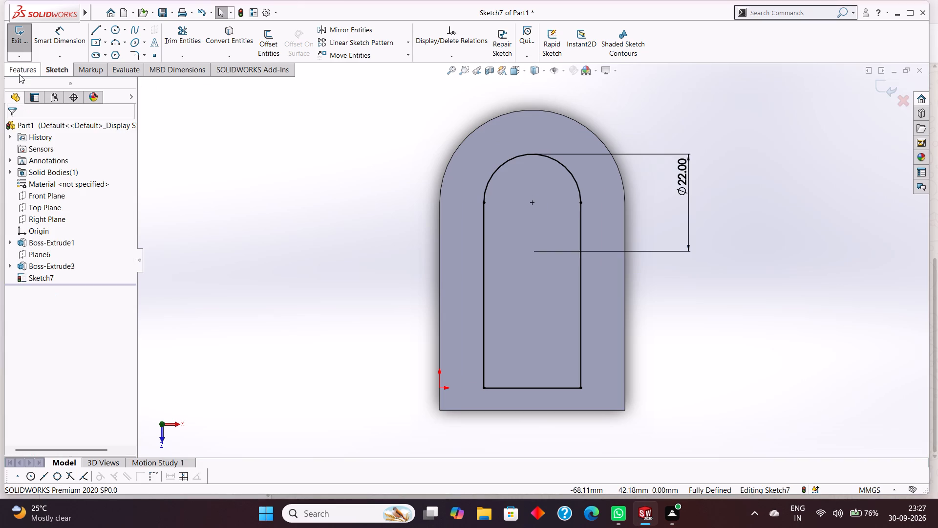
Cut the narrowed arch opening through the whole body with an Extruded Cut set to Through All.
click(19, 74)
click(175, 39)
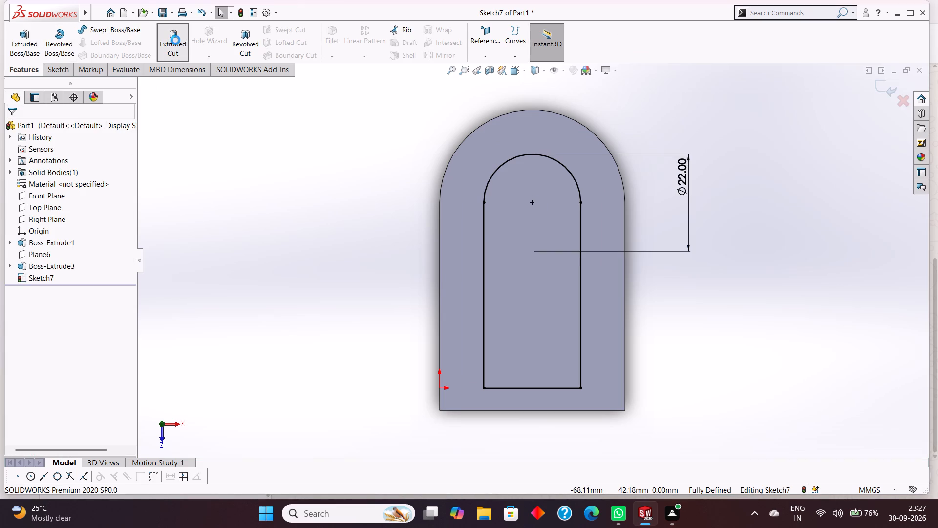
middle_drag(280, 180, 313, 186)
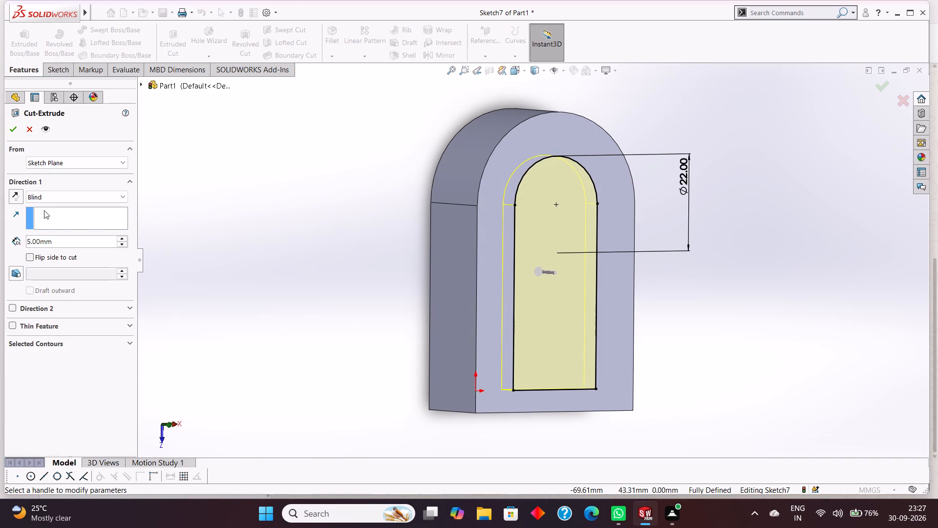
click(45, 197)
click(45, 213)
click(10, 131)
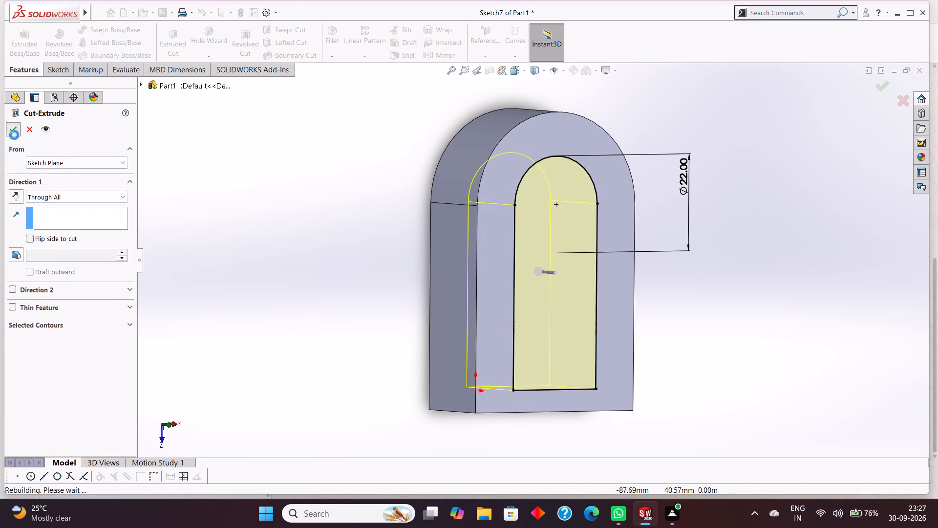
click(189, 225)
middle_drag(230, 275, 225, 263)
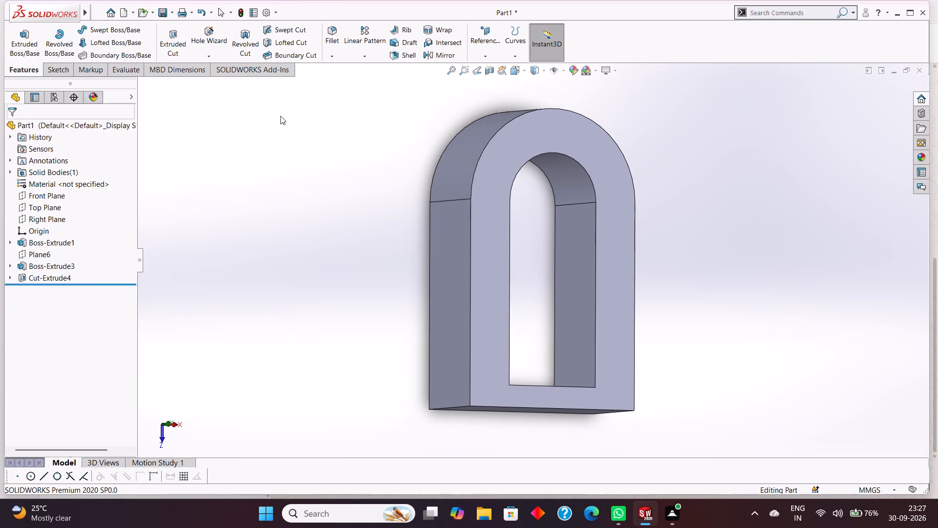
Create a reference plane from the Front Plane with a 0 mm offset.
click(479, 55)
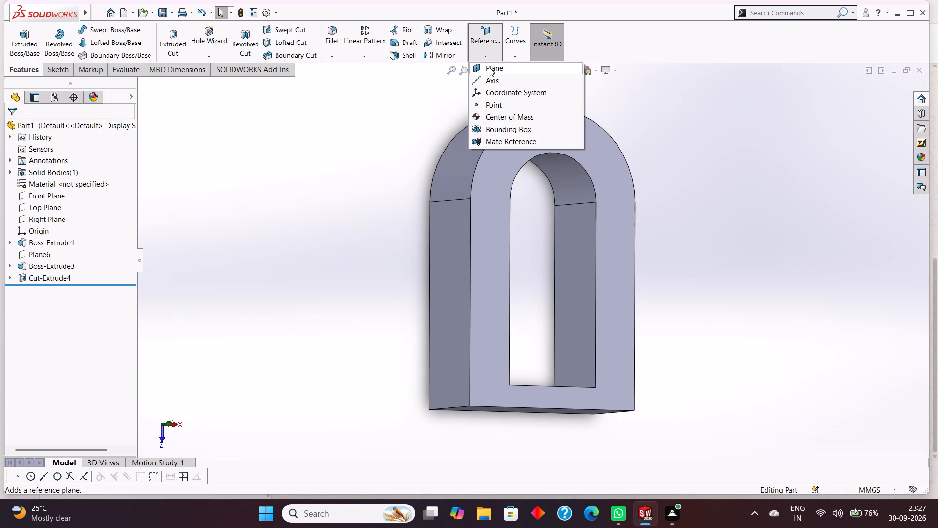
click(490, 67)
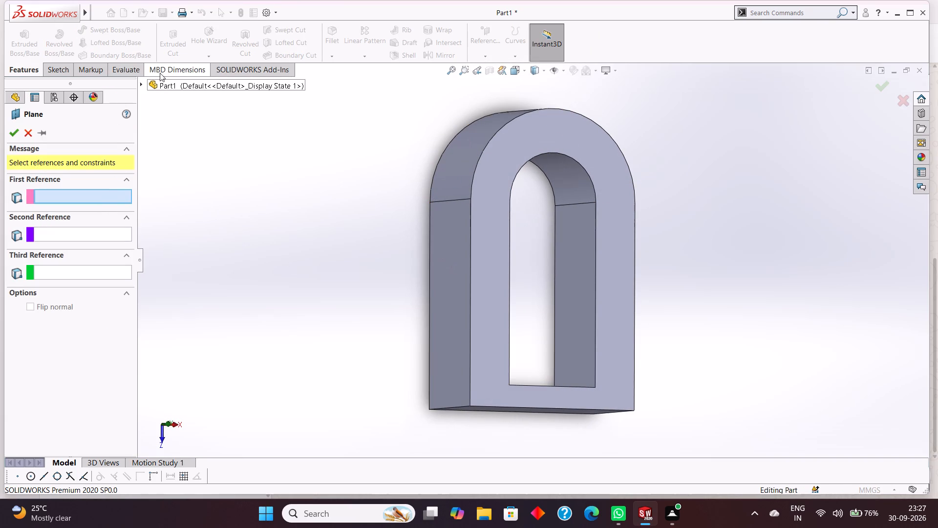
click(144, 85)
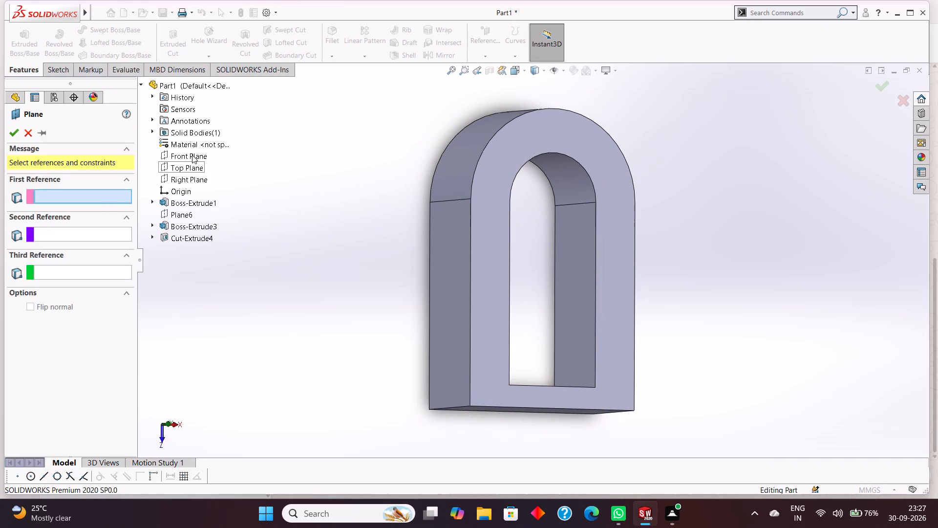
click(192, 155)
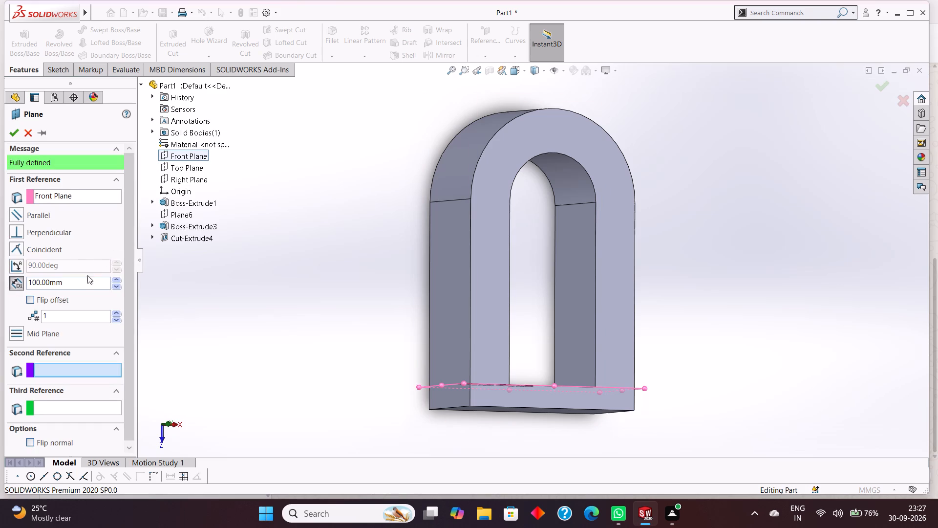
drag(81, 287, 16, 276)
key(0)
key(Return)
click(11, 140)
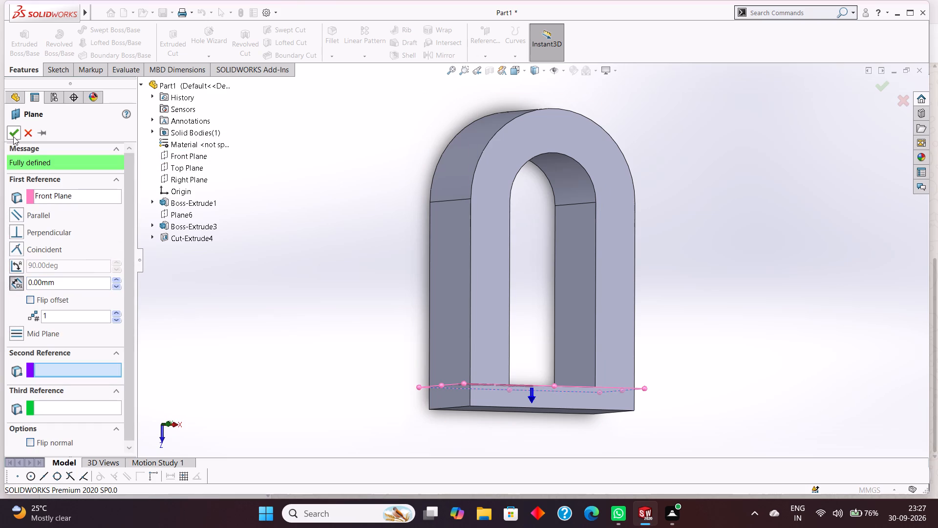
click(14, 136)
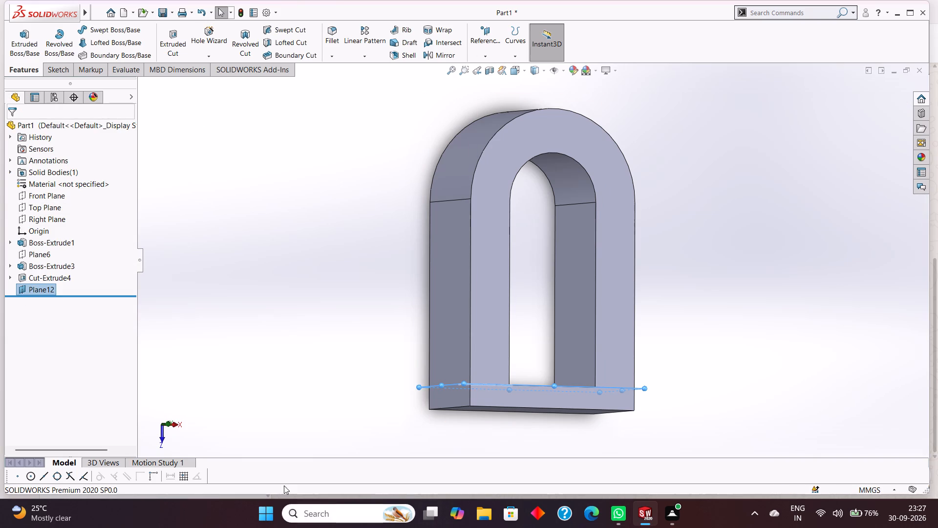
Start a new sketch on the newly created reference plane, viewed face-on.
scroll(443, 279, up, 2)
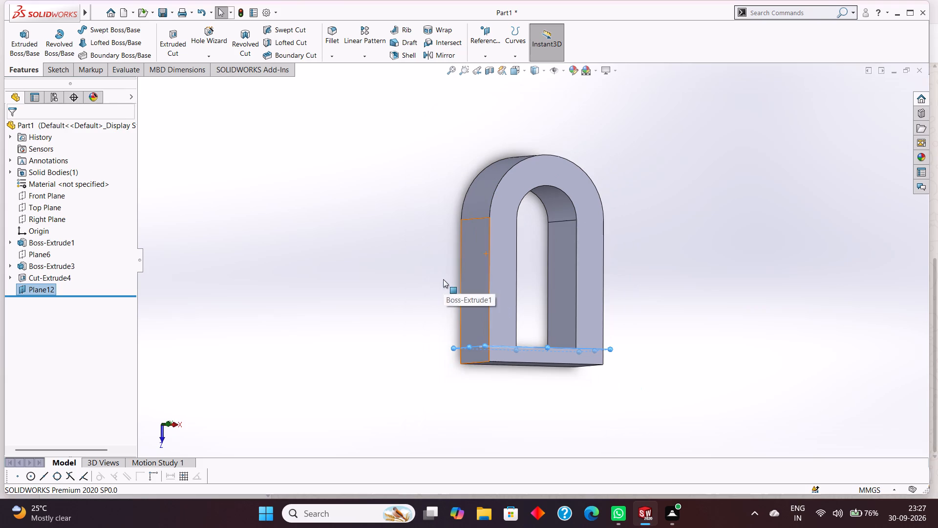
middle_drag(732, 355, 725, 237)
scroll(591, 307, down, 1)
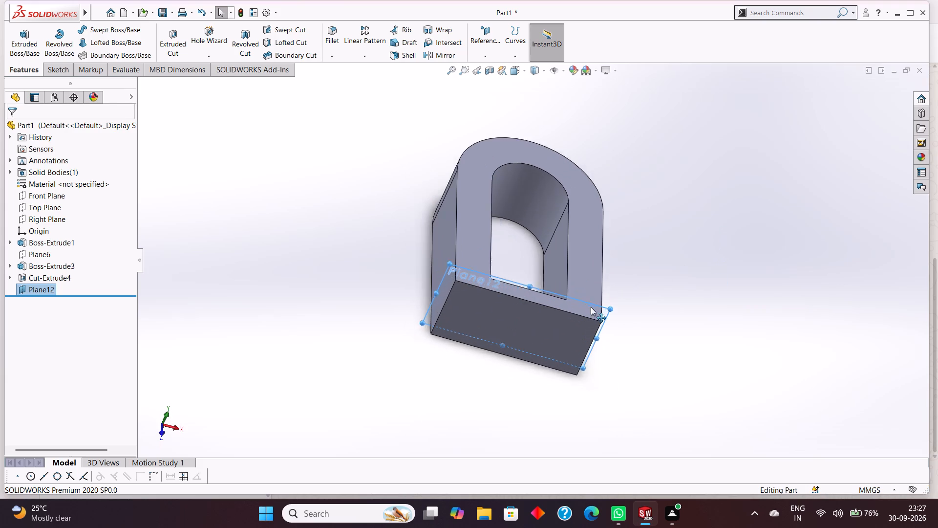
scroll(591, 307, down, 5)
click(604, 297)
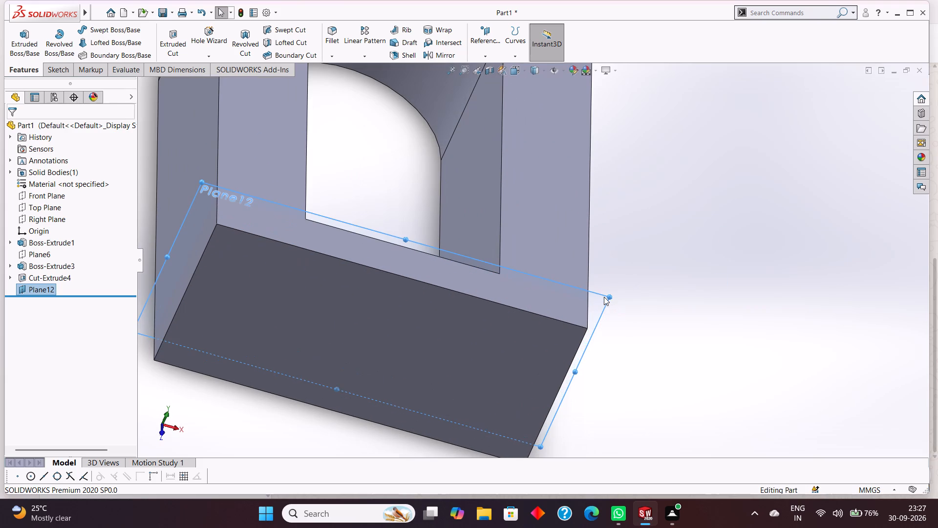
key(ctrl+8)
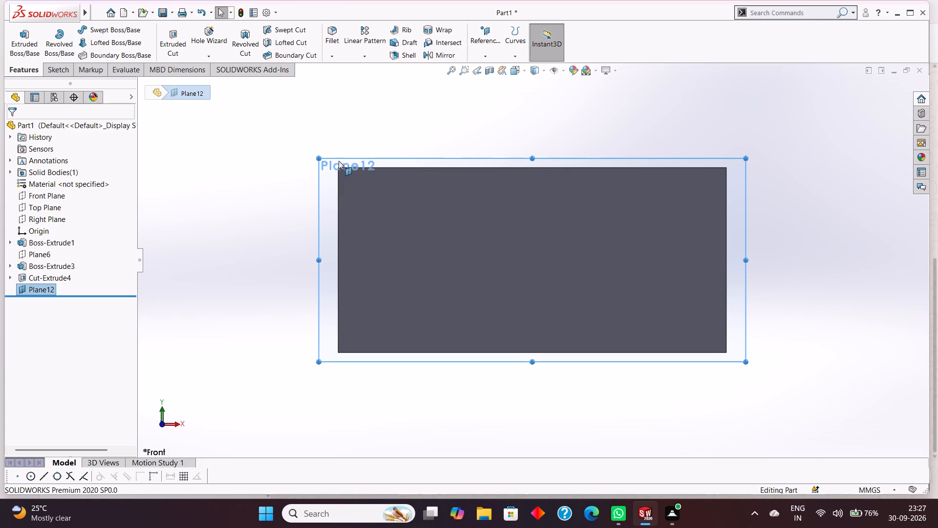
scroll(339, 155, down, 3)
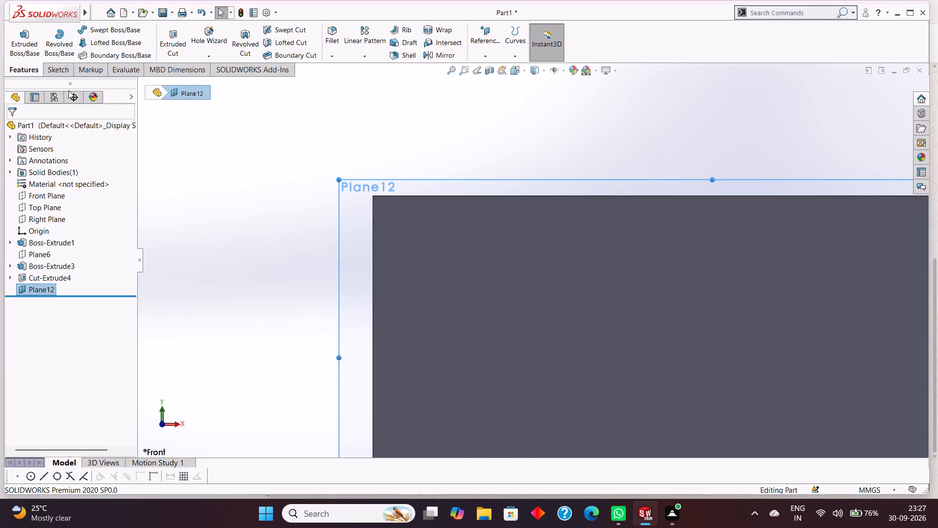
key(Escape)
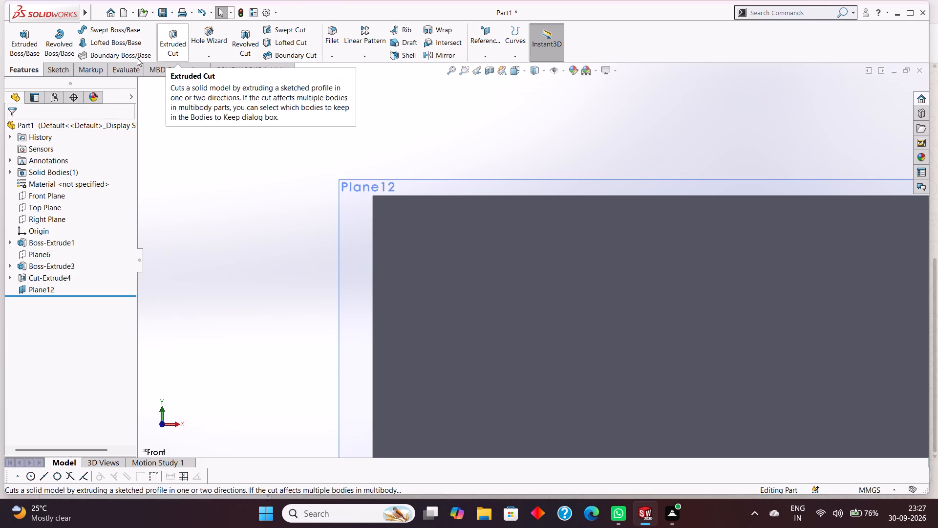
right_click(355, 198)
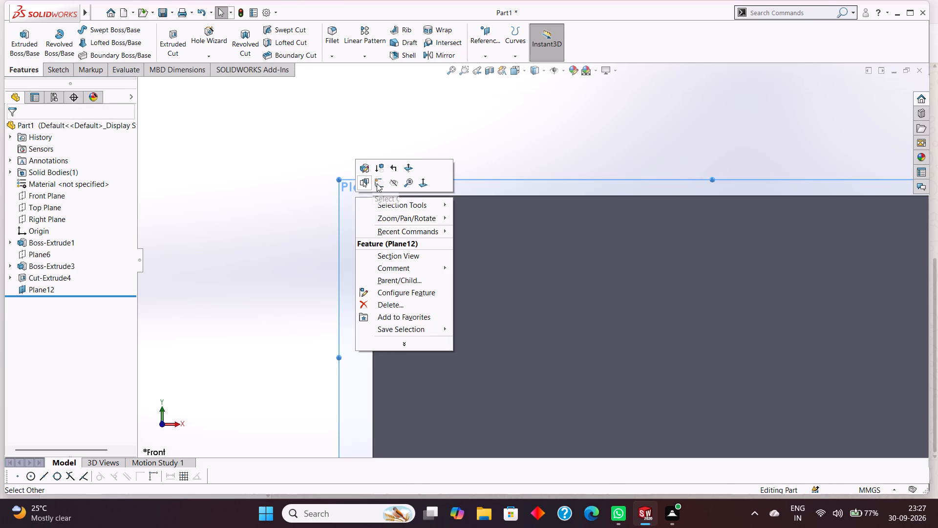
click(377, 183)
Draw two construction lines from the block's upper-left corner: 5 mm along the top edge, continuing 5 mm vertically upward.
click(106, 31)
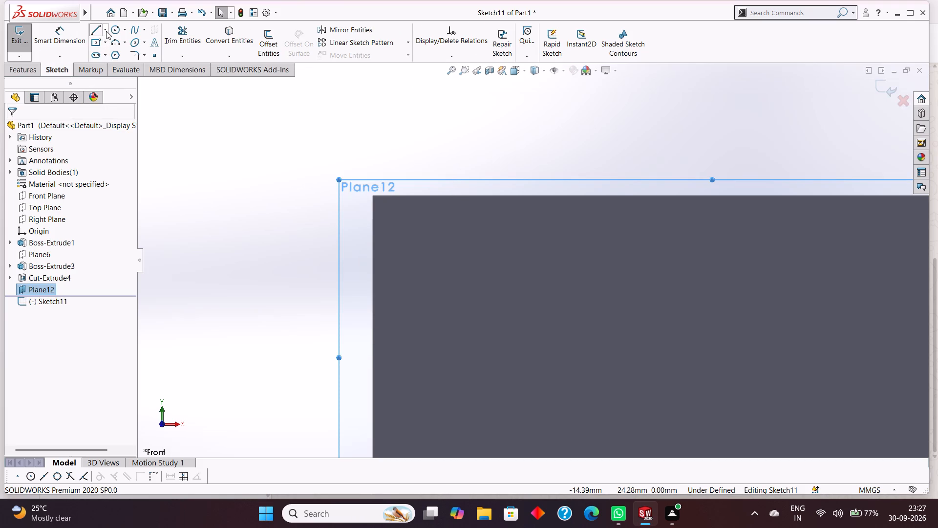
click(124, 56)
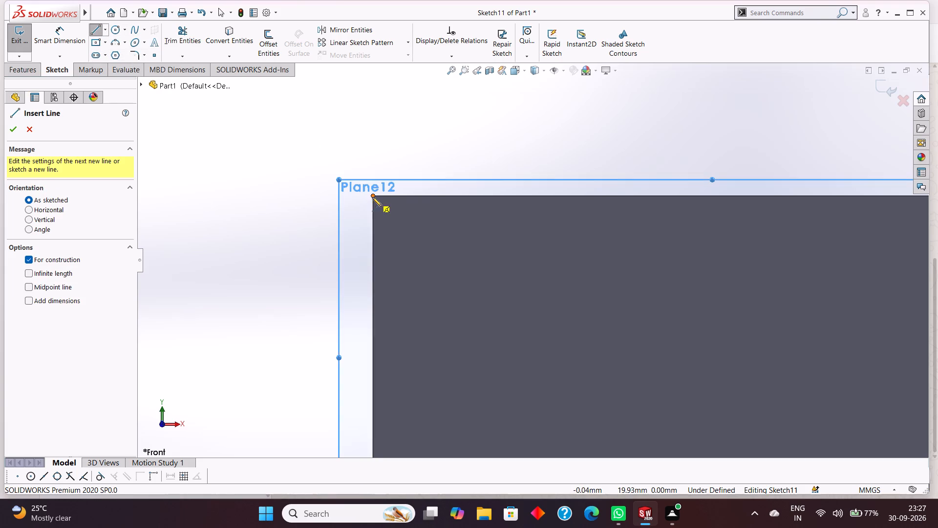
click(372, 197)
key(5)
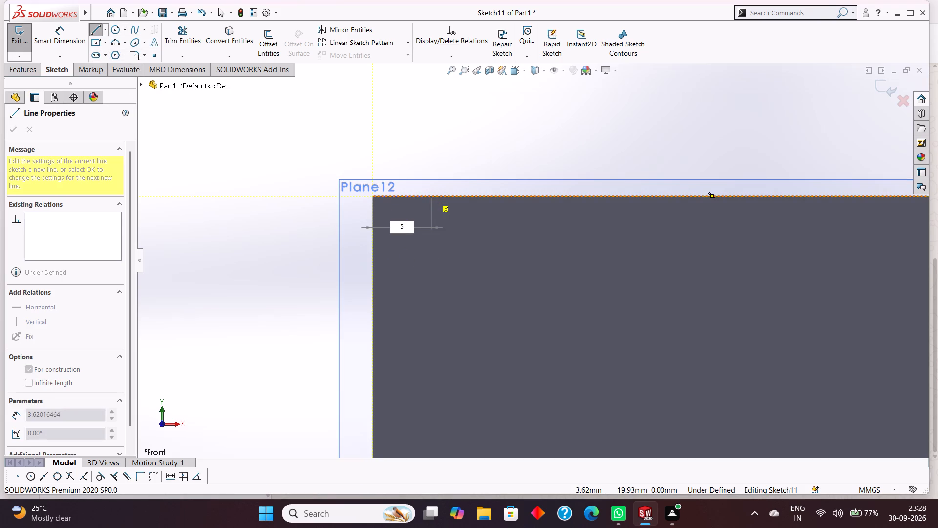
key(Return)
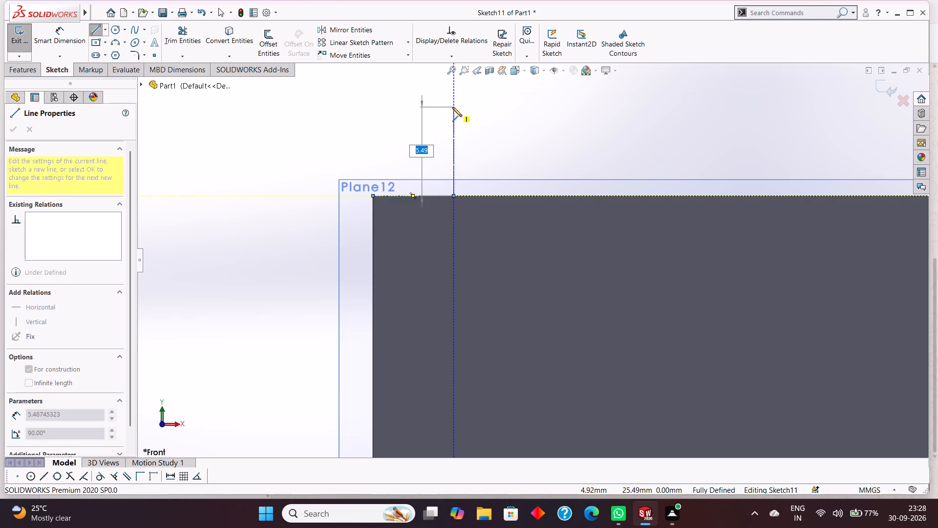
key(5)
key(Return)
right_click(509, 121)
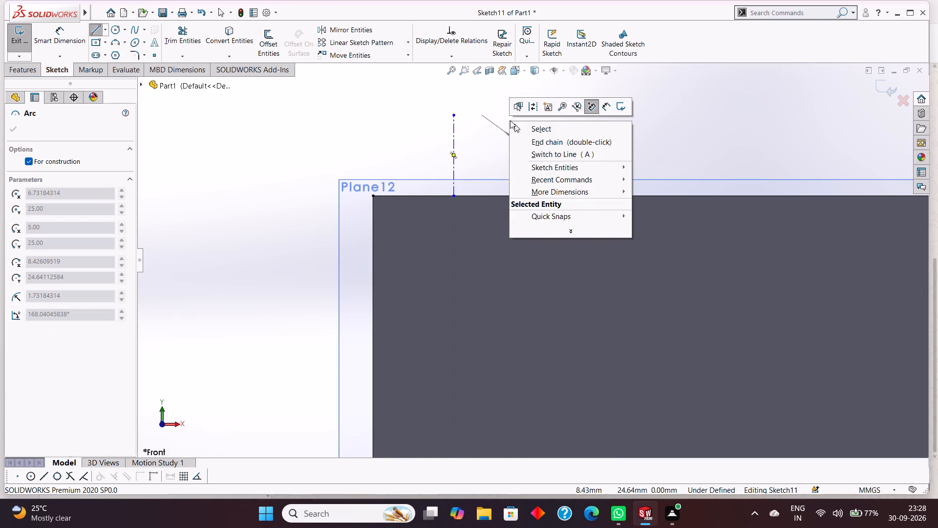
key(Escape)
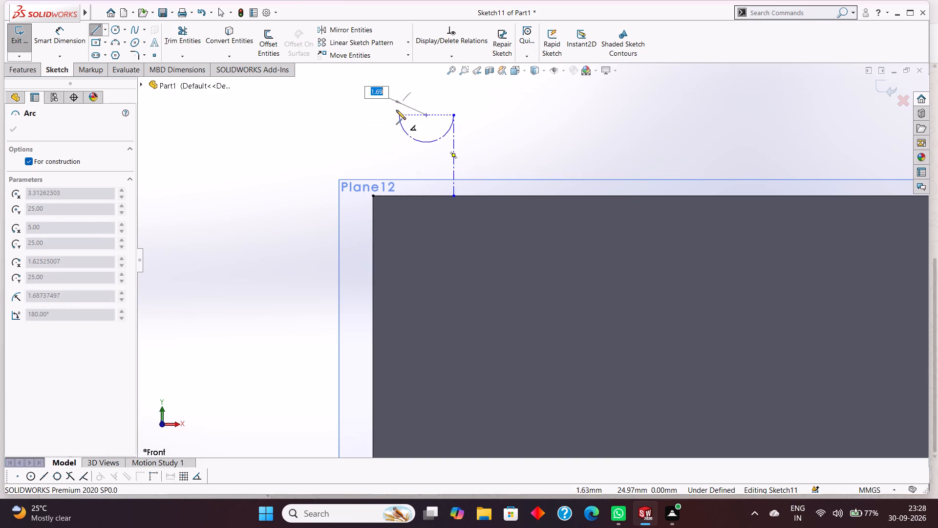
key(Escape)
Sketch a circle of radius 5 mm centred on the upper end of the vertical construction line.
click(113, 29)
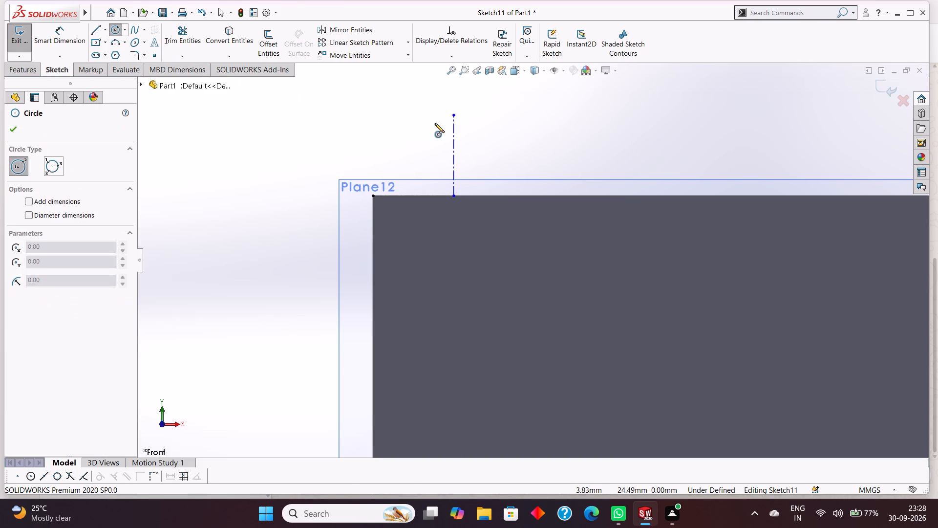
drag(453, 116, 490, 134)
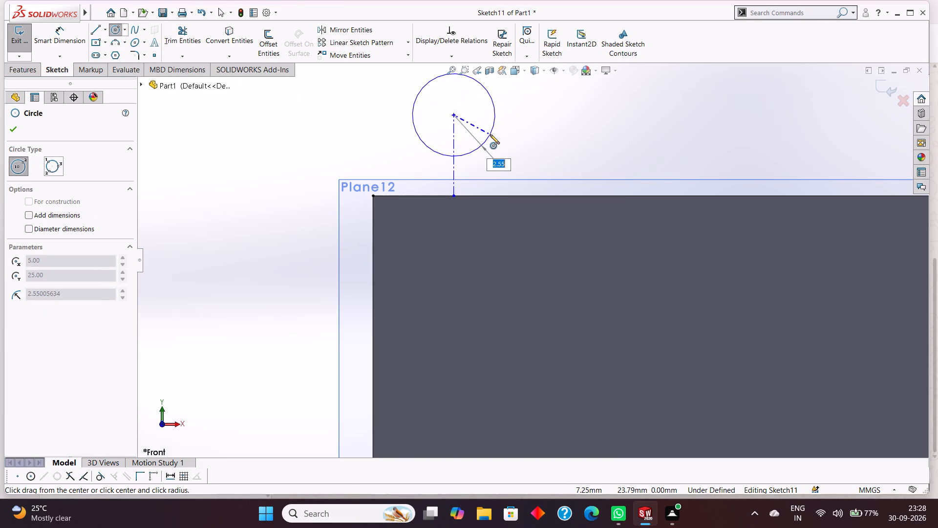
drag(490, 134, 497, 137)
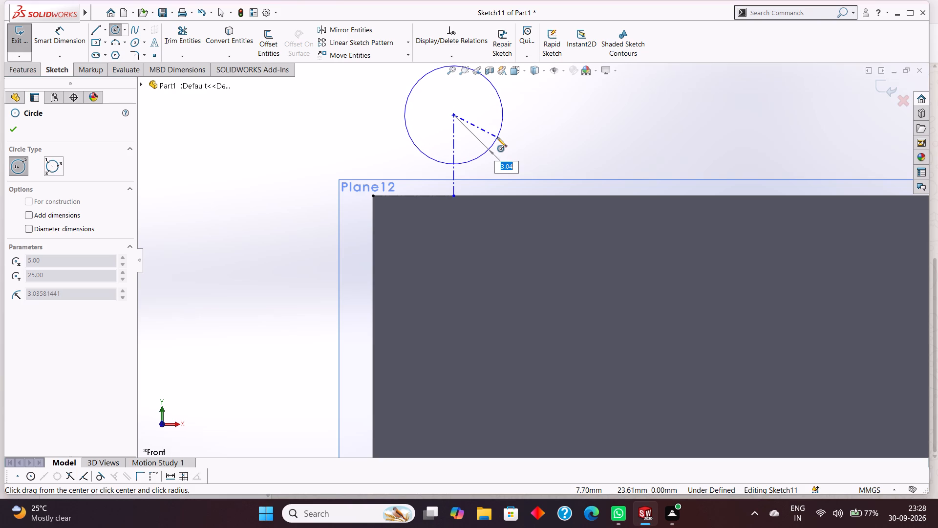
drag(497, 137, 502, 139)
key(5)
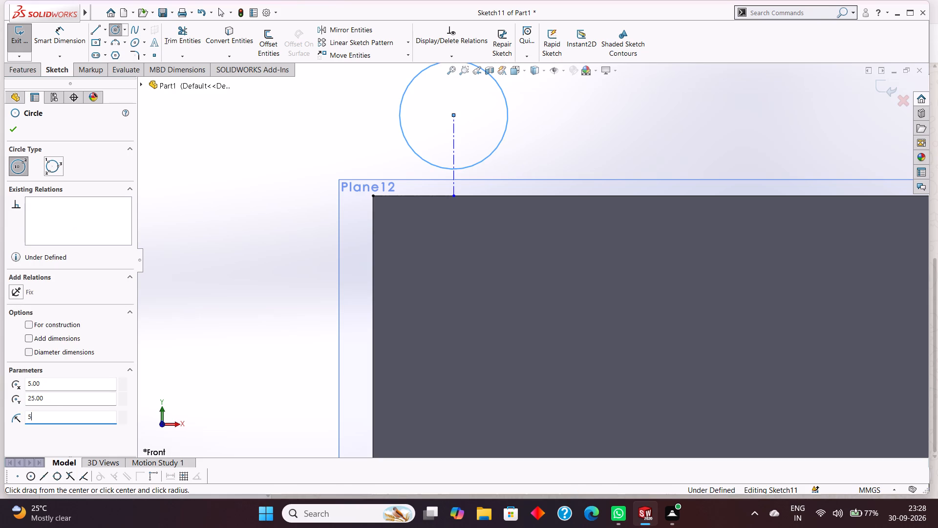
key(Return)
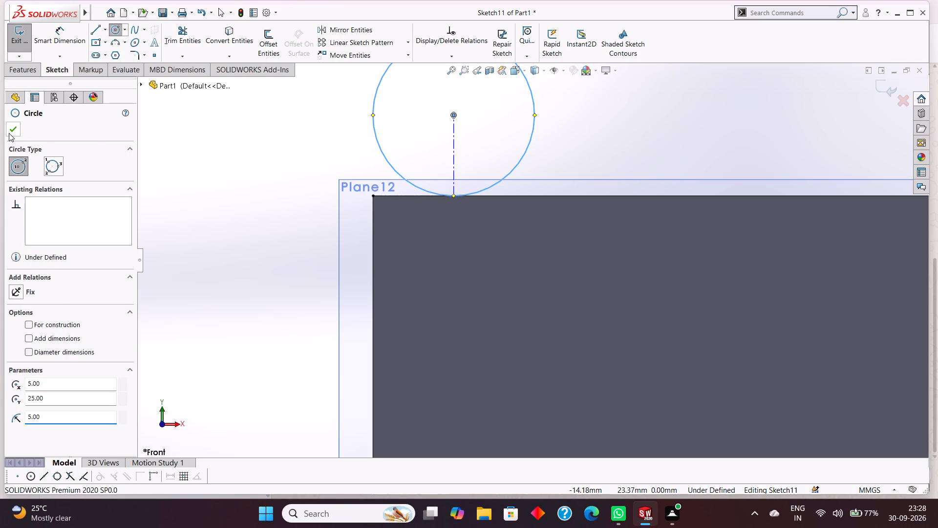
click(9, 133)
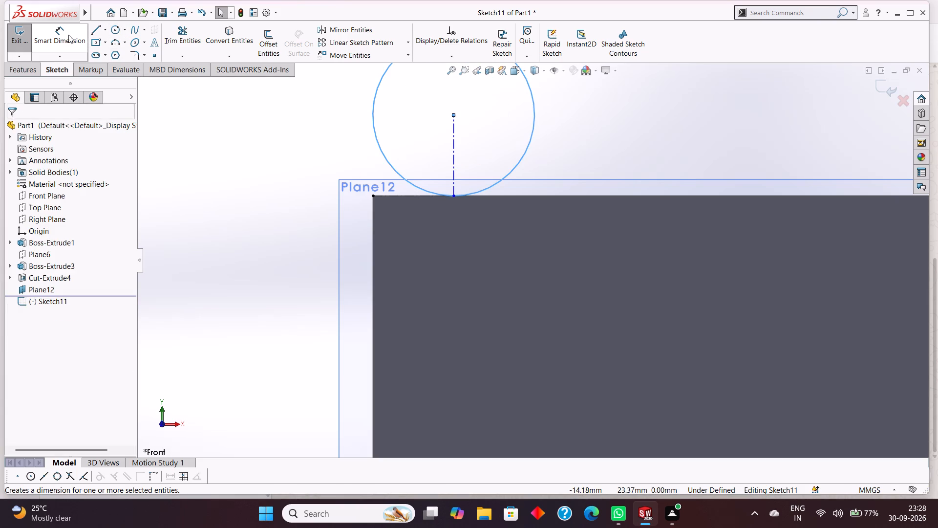
Draw connected lines from the circle's left quadrant down to the block corner, along the top edge, and up to its right quadrant.
click(68, 35)
click(68, 35)
click(96, 34)
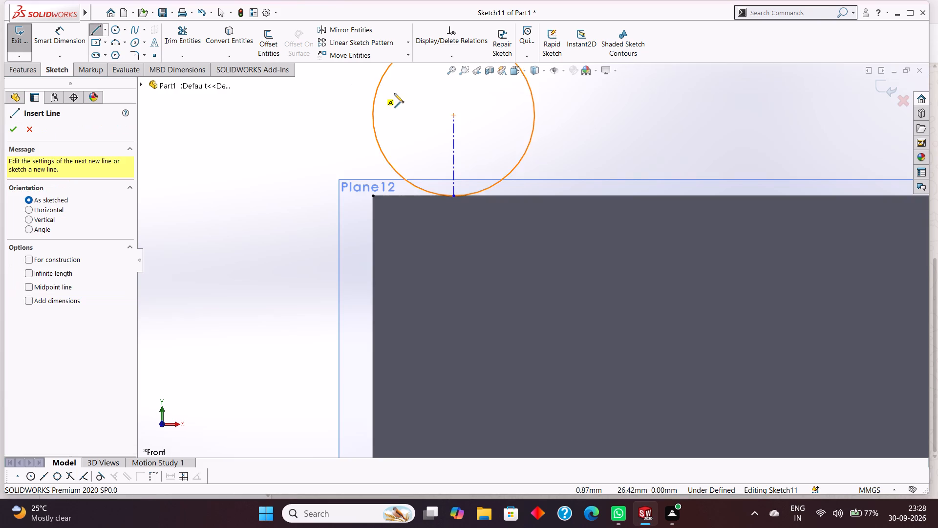
scroll(394, 93, up, 1)
click(399, 140)
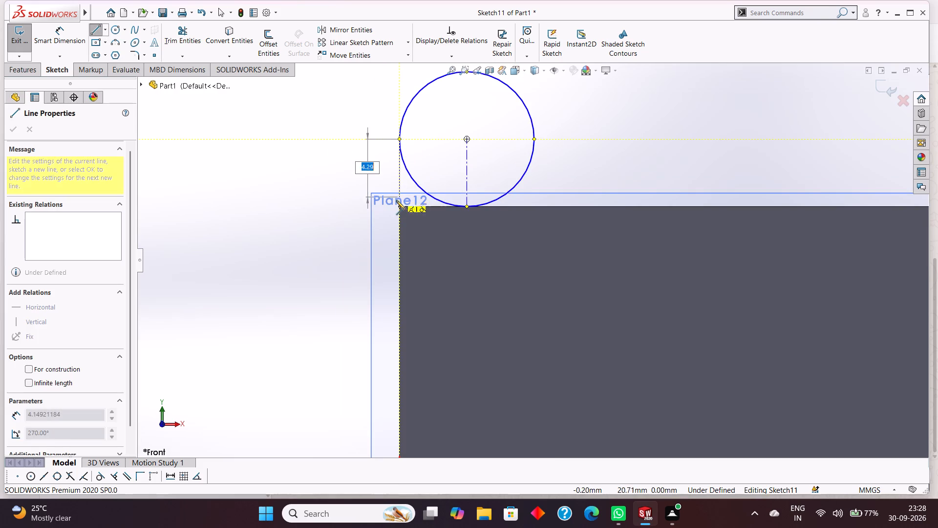
click(400, 207)
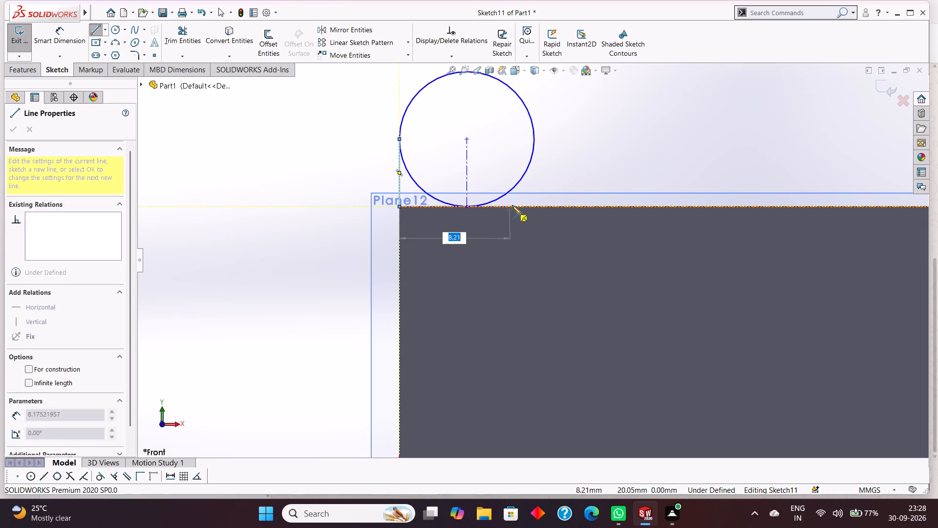
click(534, 205)
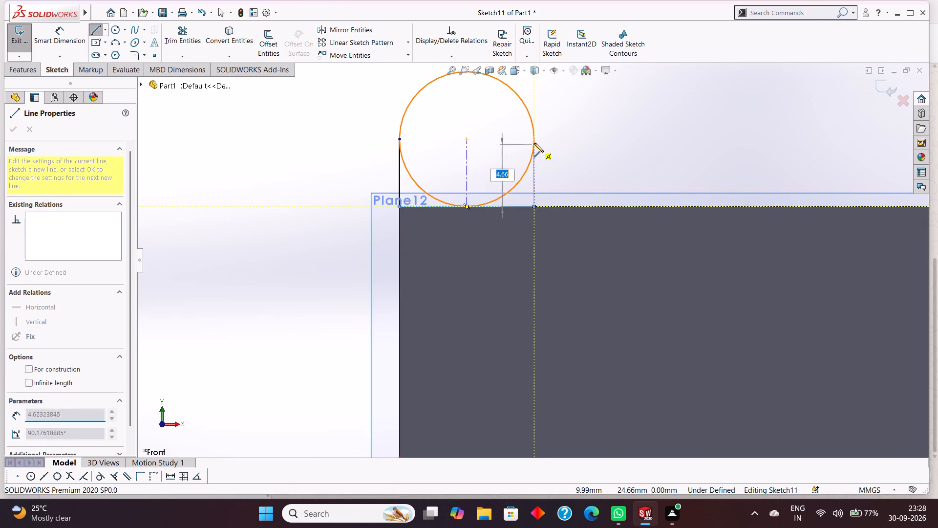
click(534, 138)
right_click(573, 139)
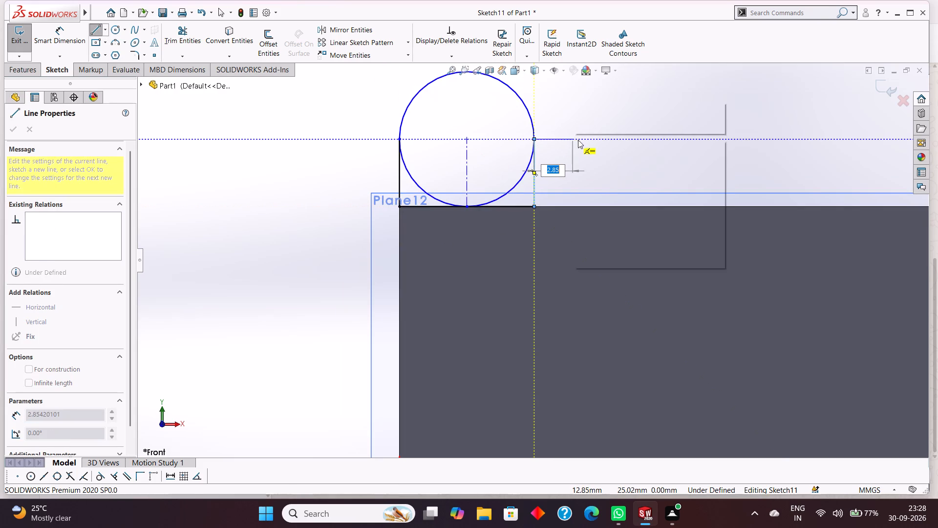
click(598, 146)
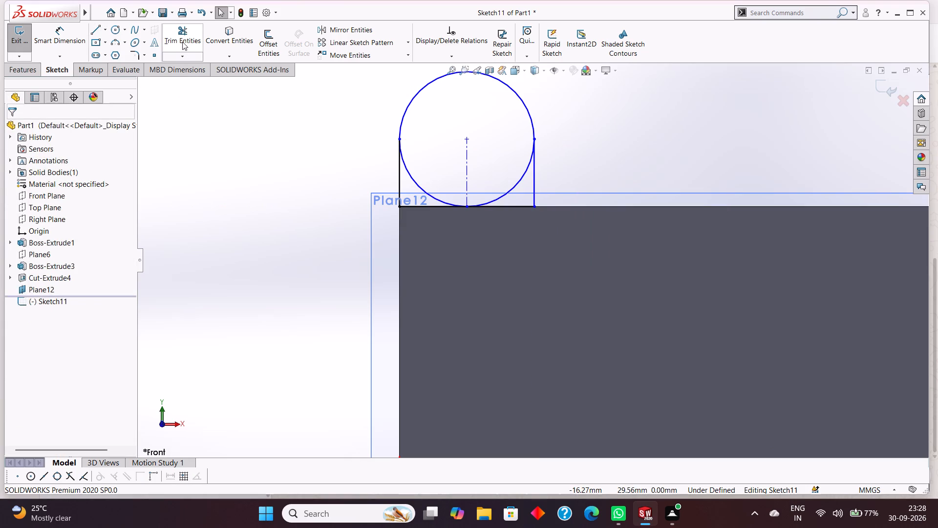
Trim away the circle's lower half to leave a round-topped lug outline.
click(183, 36)
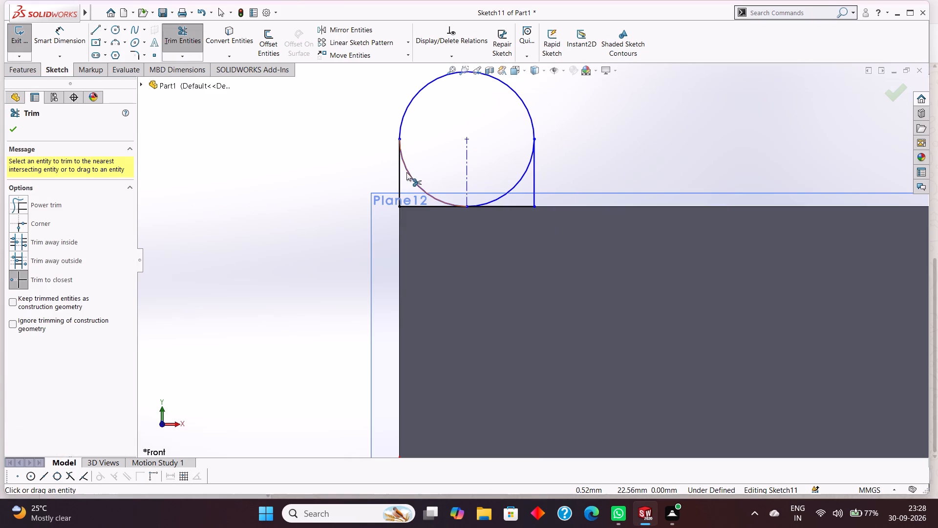
click(406, 172)
click(519, 178)
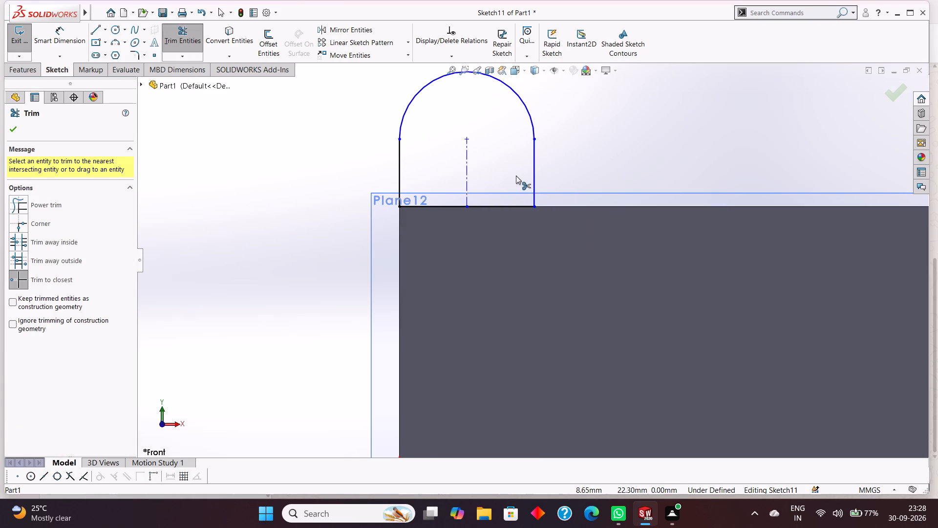
scroll(515, 175, up, 3)
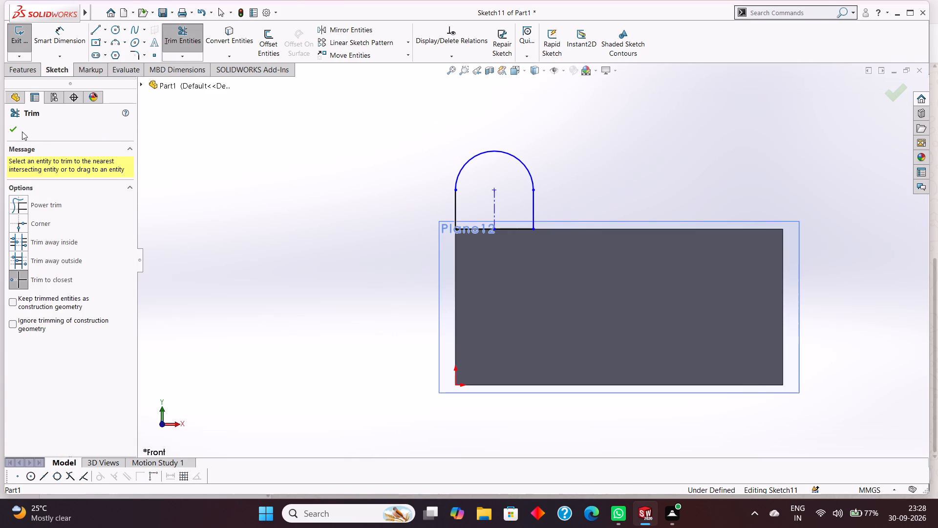
click(17, 130)
Sketch a hole circle of radius 3 mm concentric with the lug's rounded top.
click(114, 30)
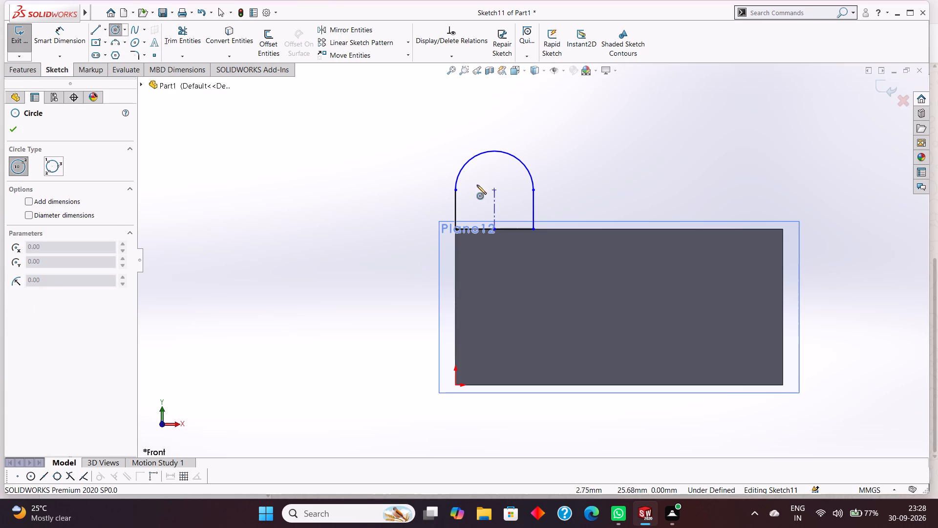
drag(494, 190, 514, 206)
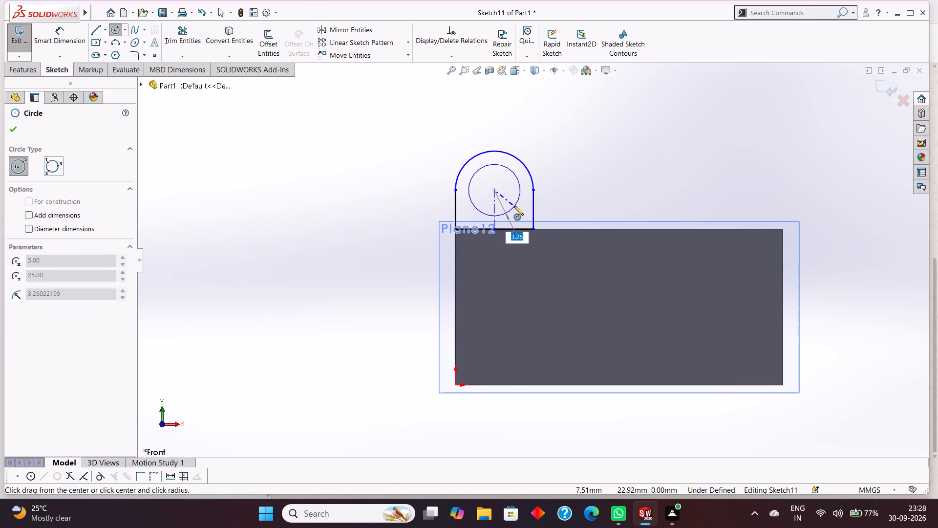
drag(514, 206, 512, 202)
key(3)
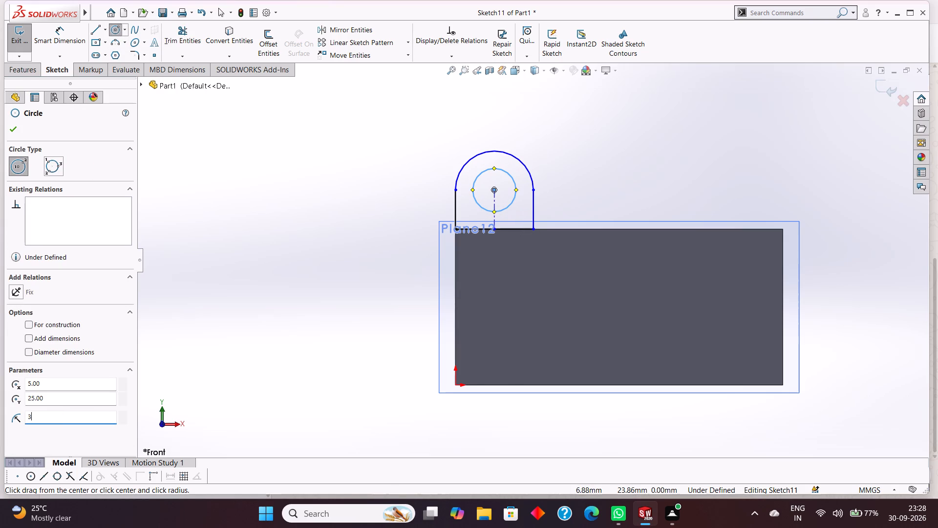
key(Return)
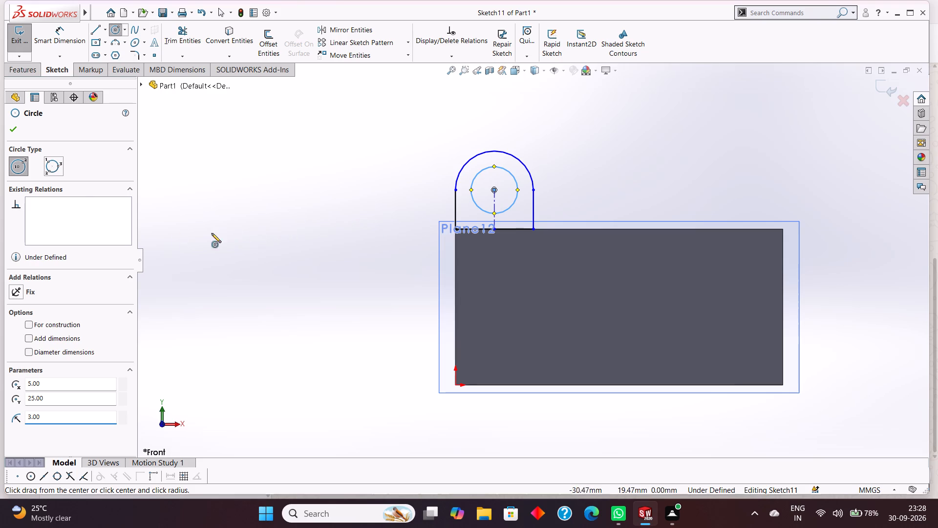
click(12, 131)
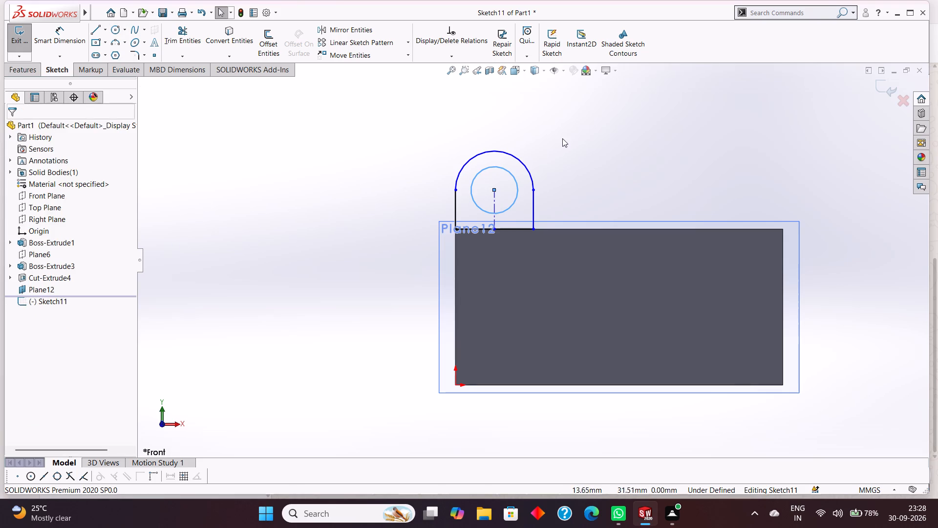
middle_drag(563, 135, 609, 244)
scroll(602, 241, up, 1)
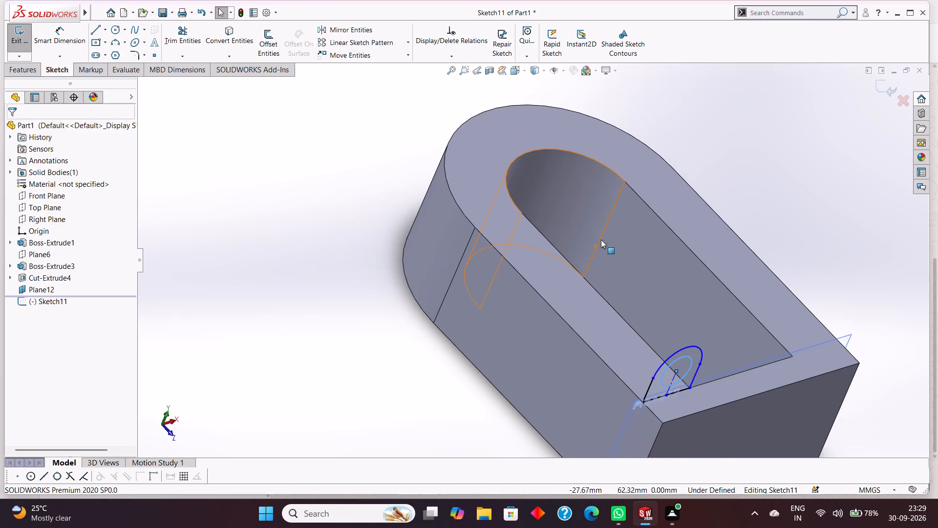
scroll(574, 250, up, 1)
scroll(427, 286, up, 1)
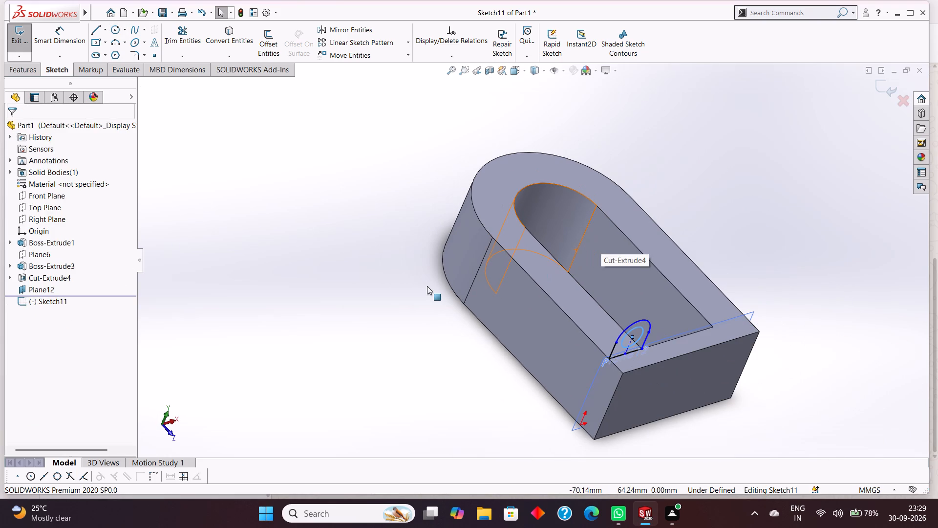
Extrude the lug sketch as a blind boss 7 mm deep in the reversed direction, toward the arch, merged with the body.
scroll(426, 286, down, 1)
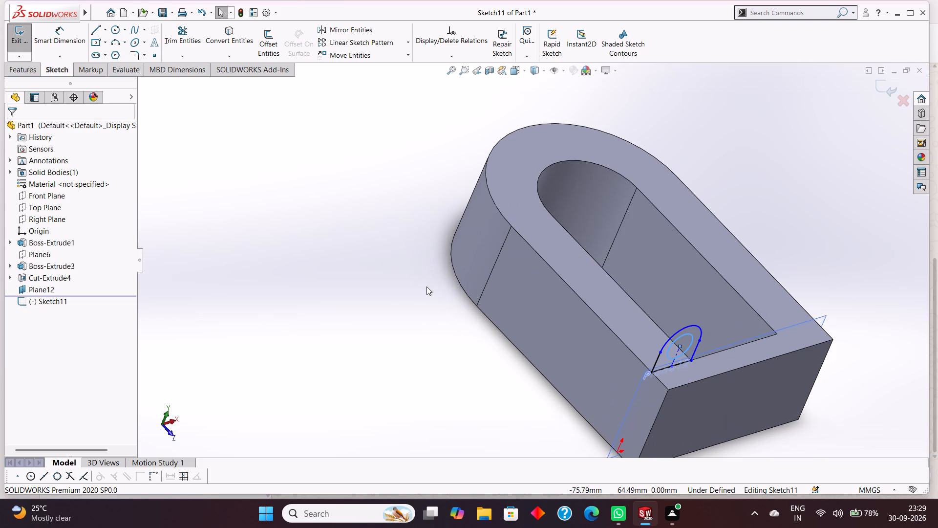
scroll(426, 286, up, 3)
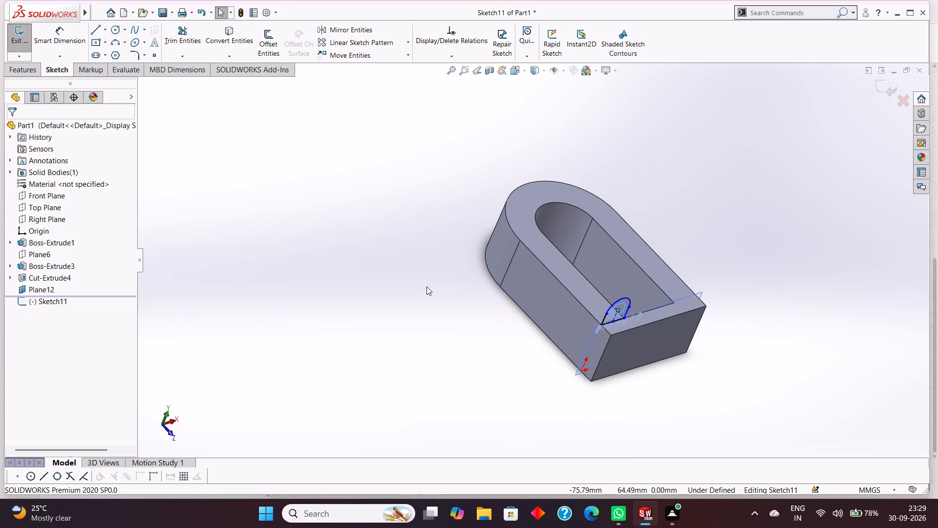
middle_drag(426, 286, 426, 312)
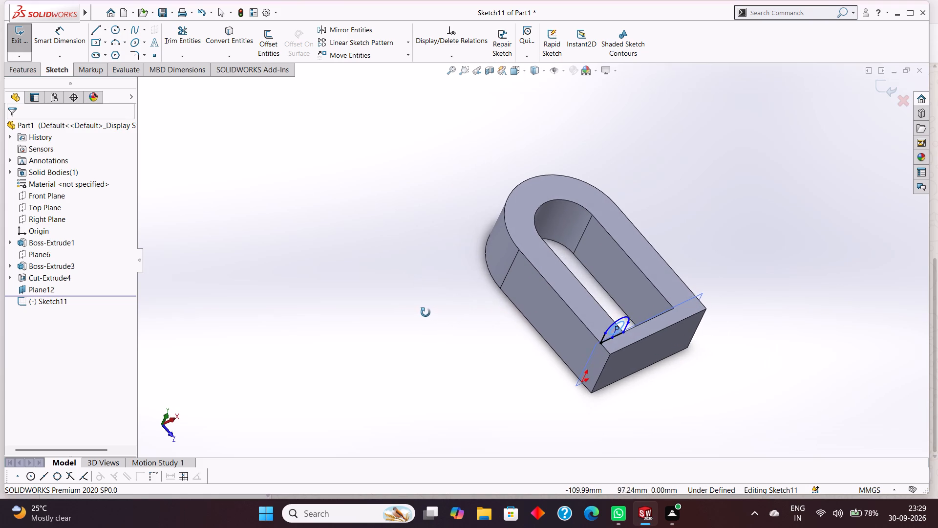
middle_drag(426, 312, 416, 306)
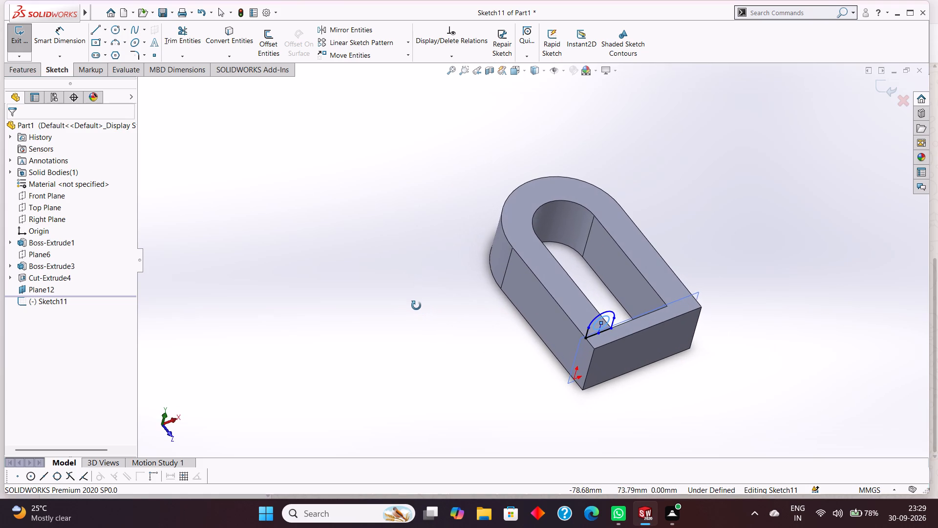
middle_drag(416, 306, 419, 312)
click(35, 74)
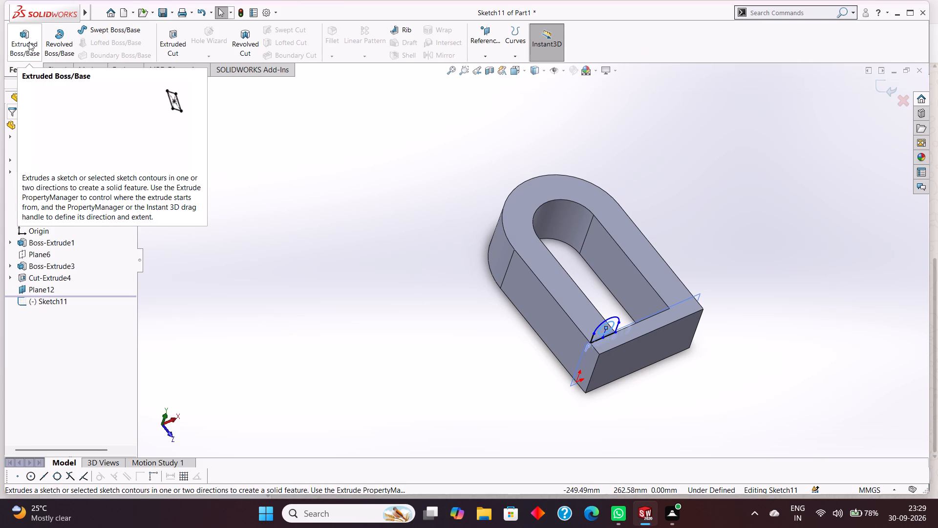
click(29, 42)
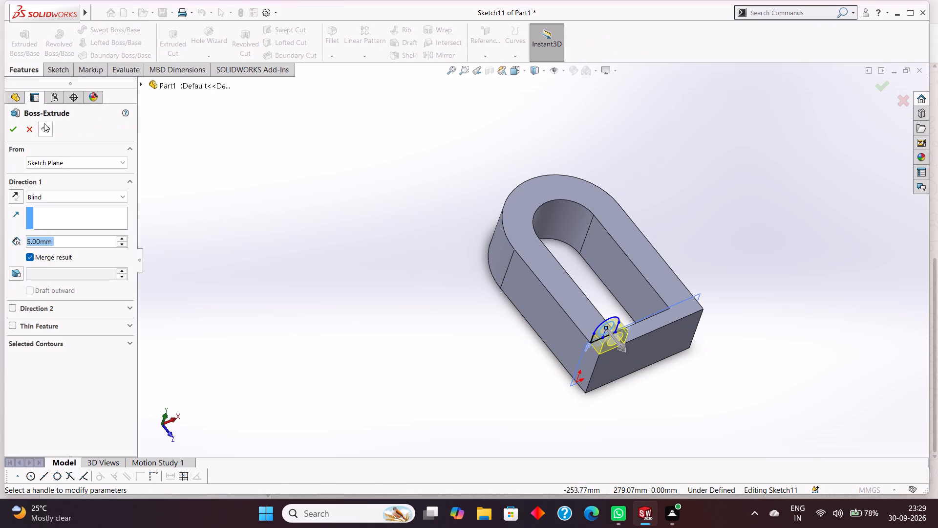
click(16, 198)
drag(64, 243, 21, 241)
key(7)
key(Return)
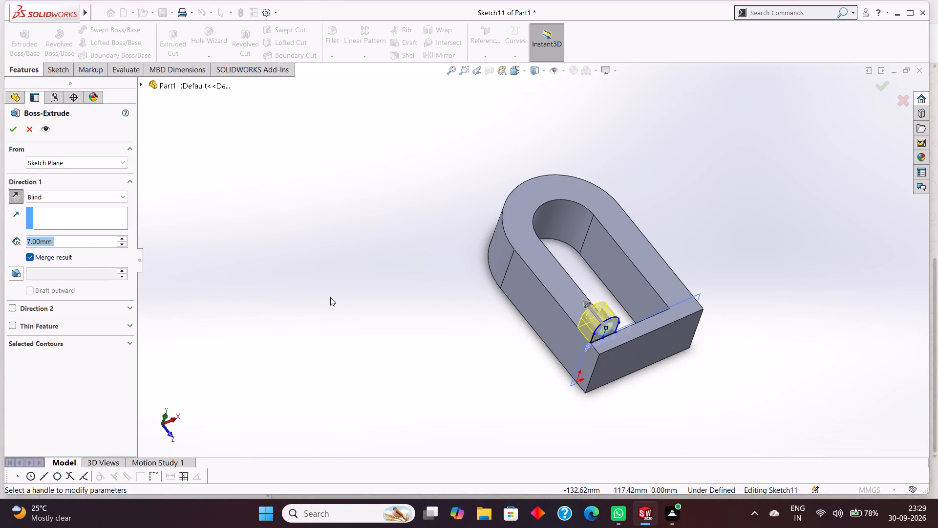
click(11, 128)
click(274, 238)
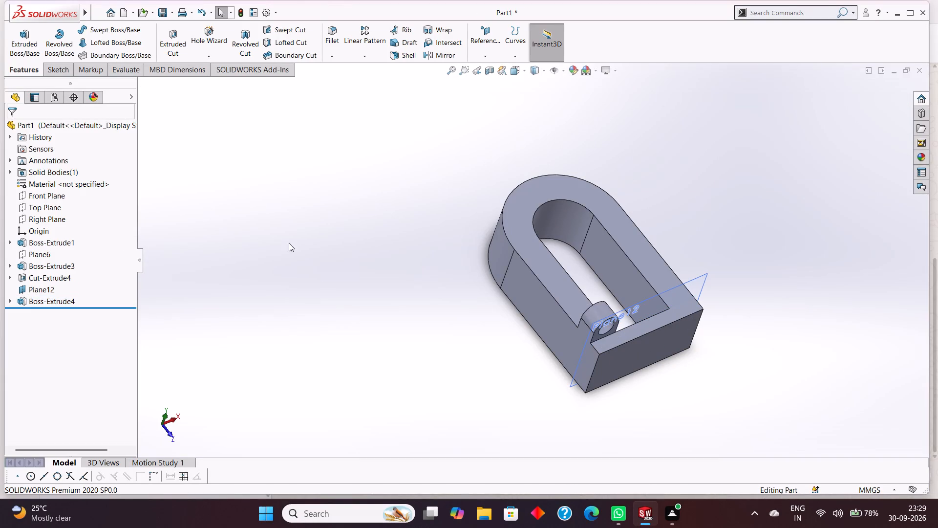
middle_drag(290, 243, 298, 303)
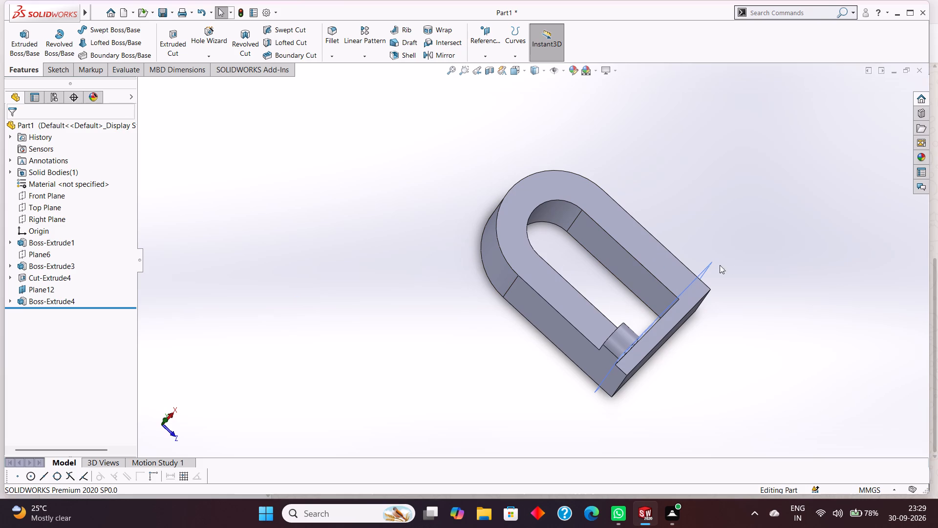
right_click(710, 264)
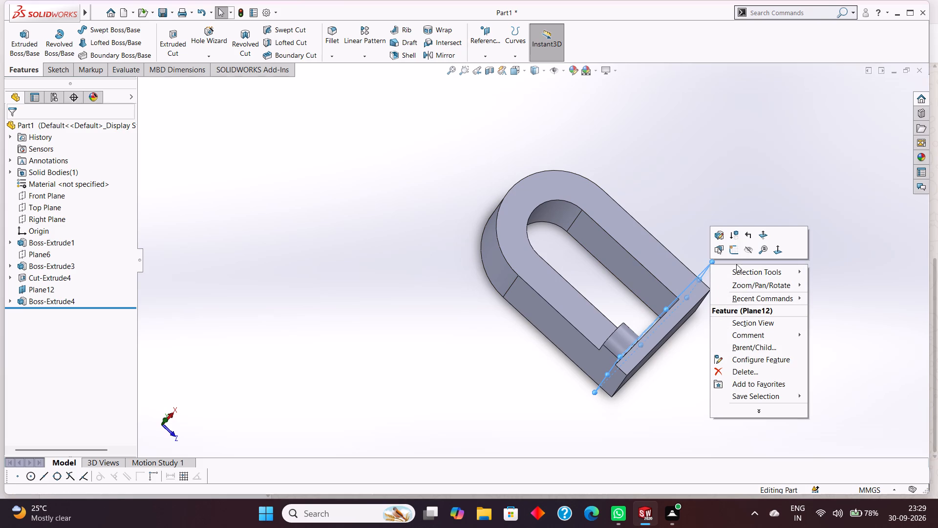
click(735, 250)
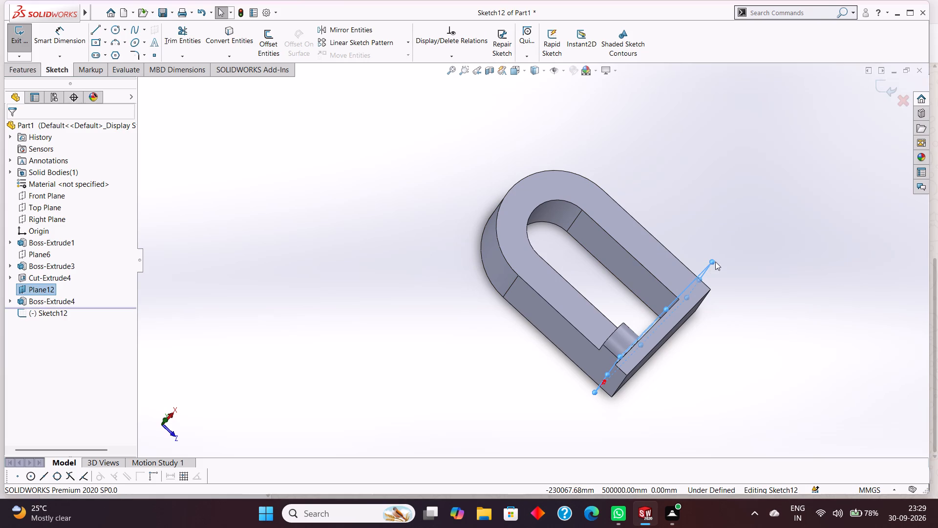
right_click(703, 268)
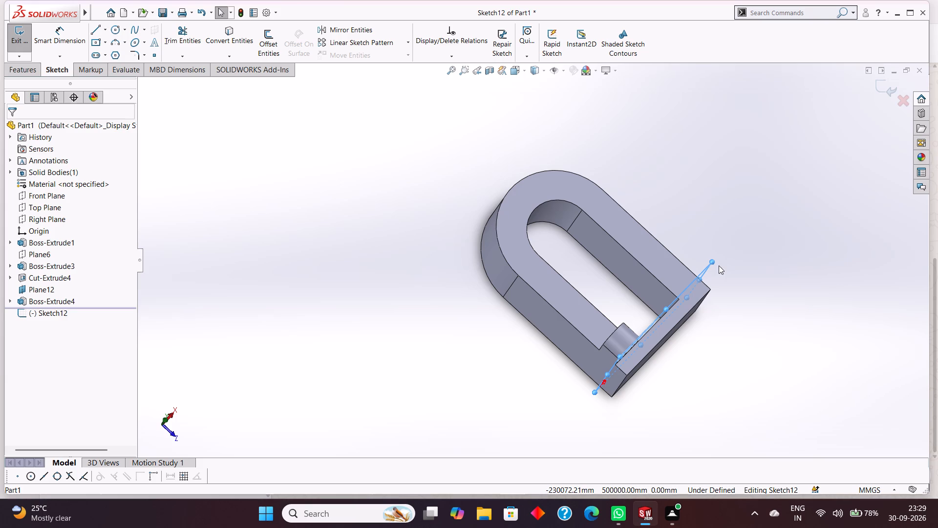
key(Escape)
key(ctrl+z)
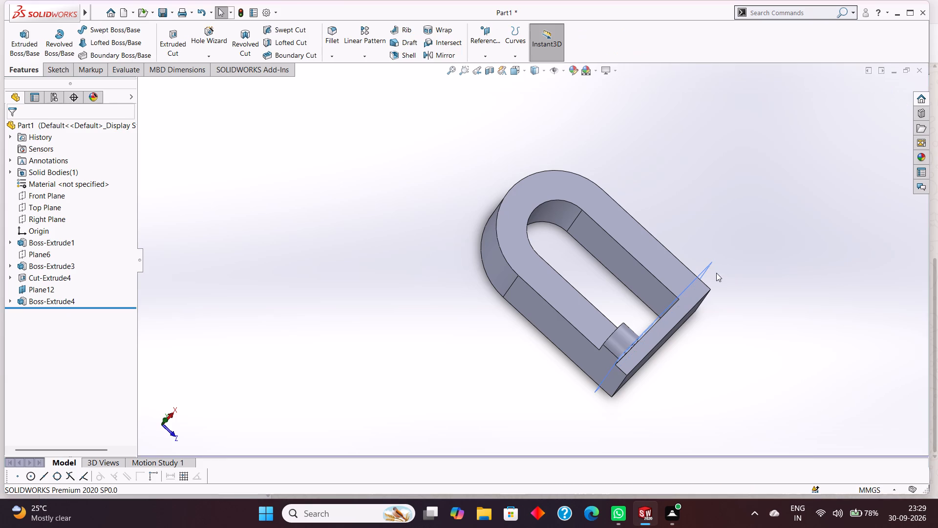
Hide Plane12, the reference plane that carries the lug sketch.
right_click(705, 267)
click(742, 255)
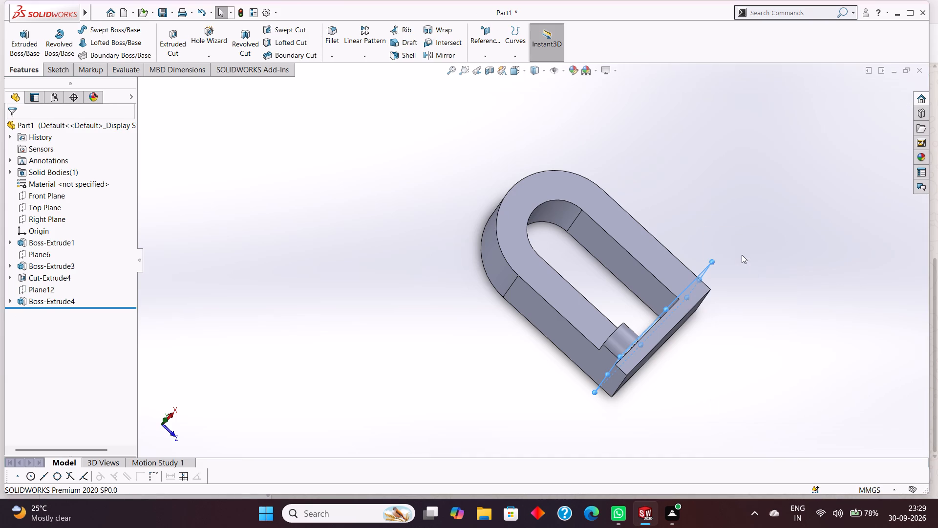
Create a reference plane offset 21 mm from the Right Plane, through the middle of the part.
middle_drag(744, 253, 800, 264)
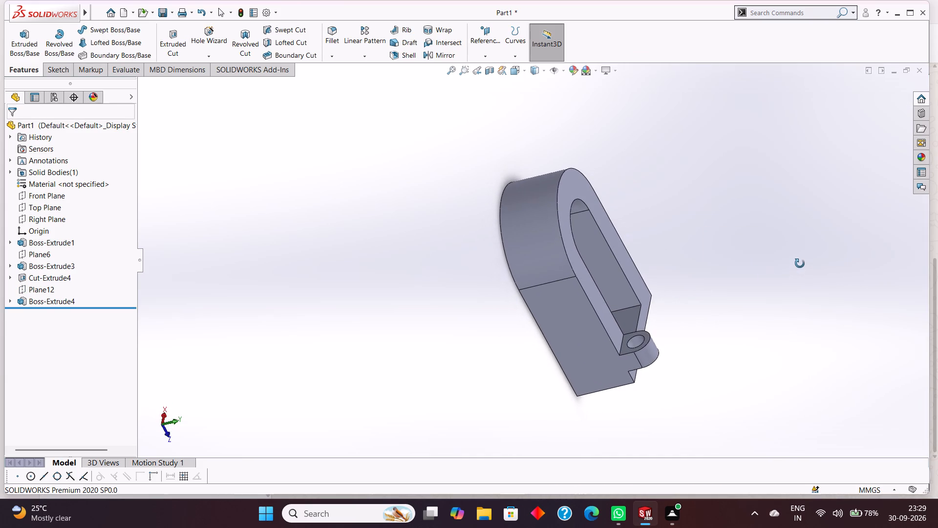
middle_drag(800, 264, 795, 261)
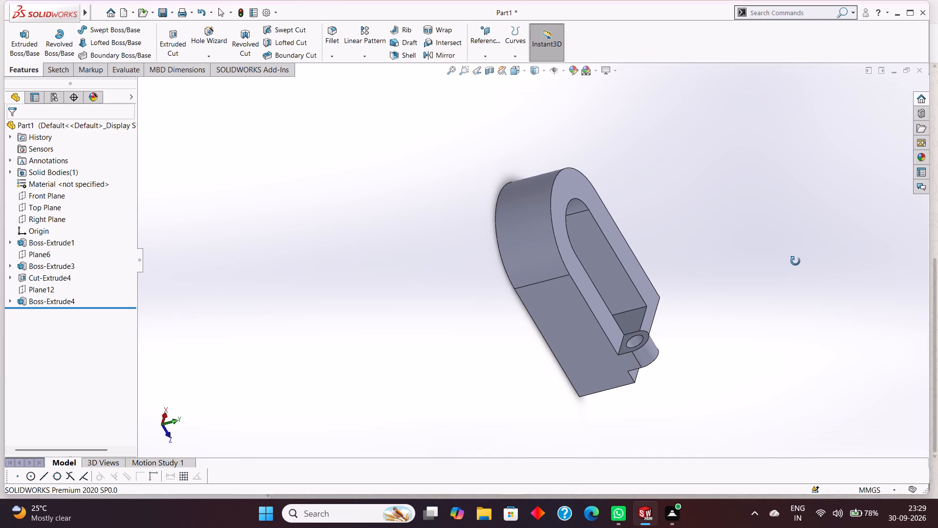
middle_drag(795, 261, 801, 248)
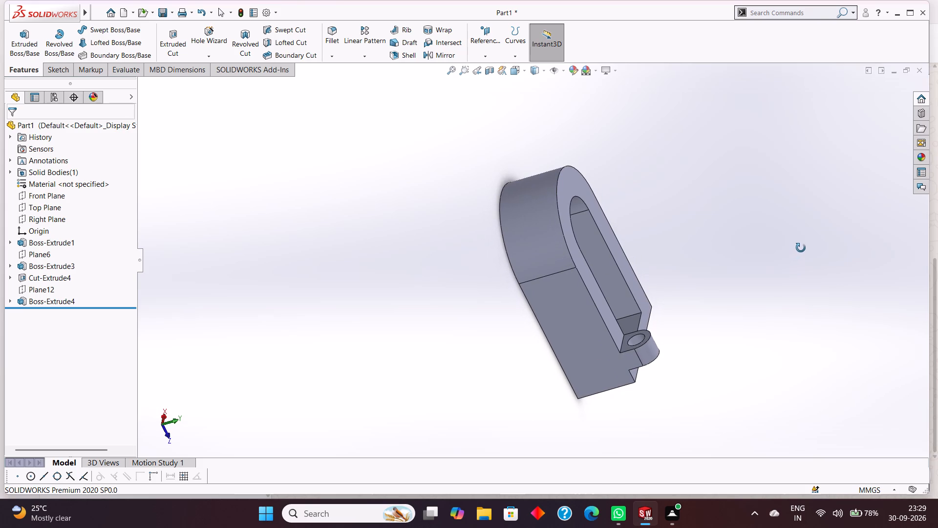
middle_drag(801, 248, 816, 250)
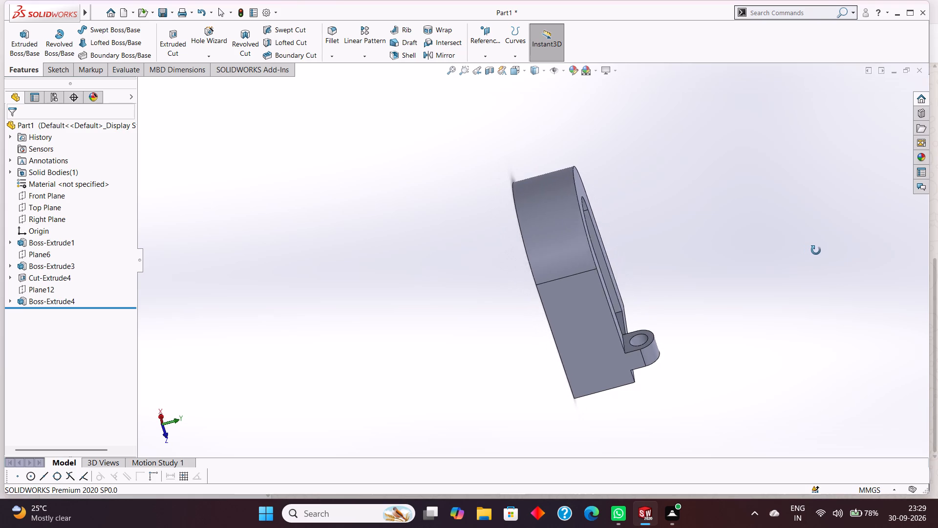
middle_drag(816, 250, 825, 251)
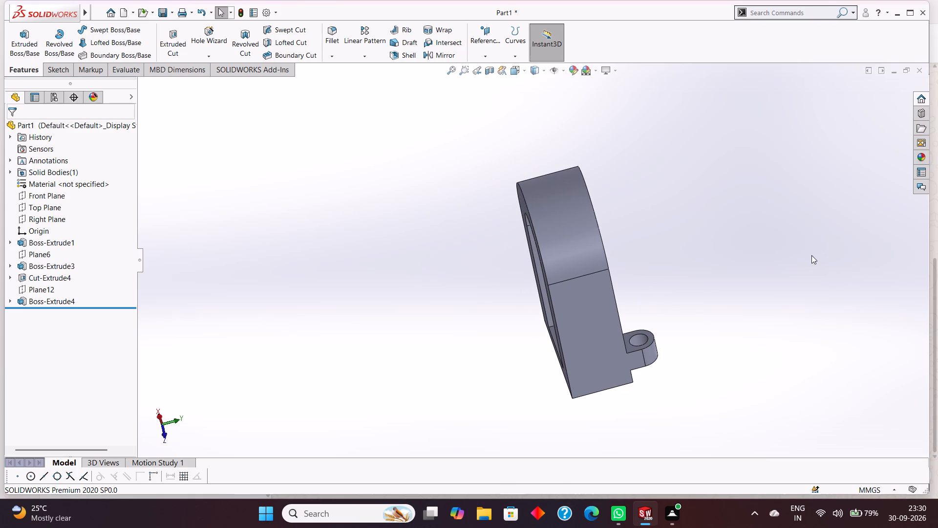
scroll(811, 255, up, 1)
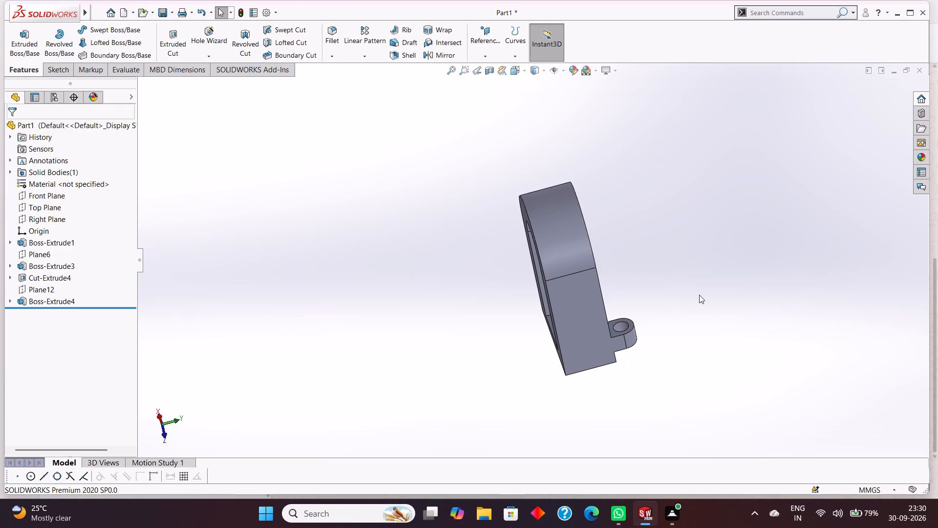
middle_drag(699, 295, 674, 286)
click(481, 59)
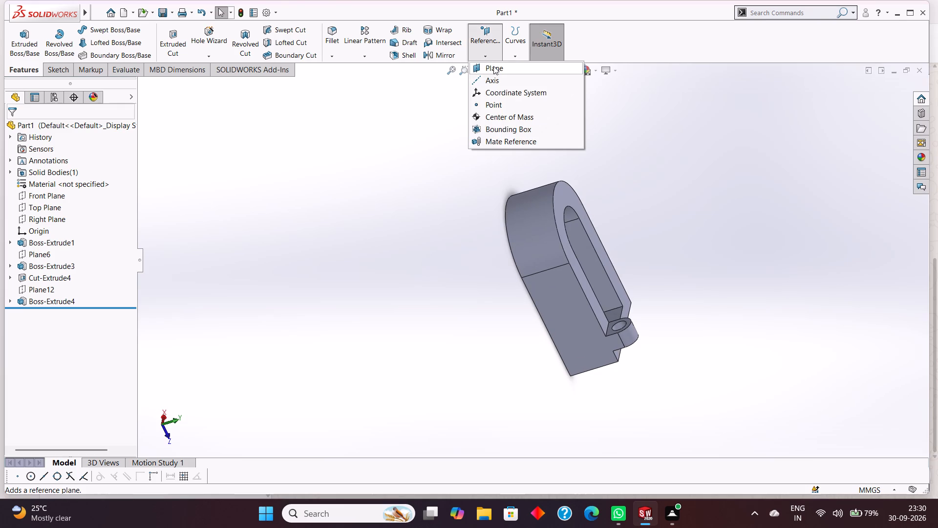
click(495, 67)
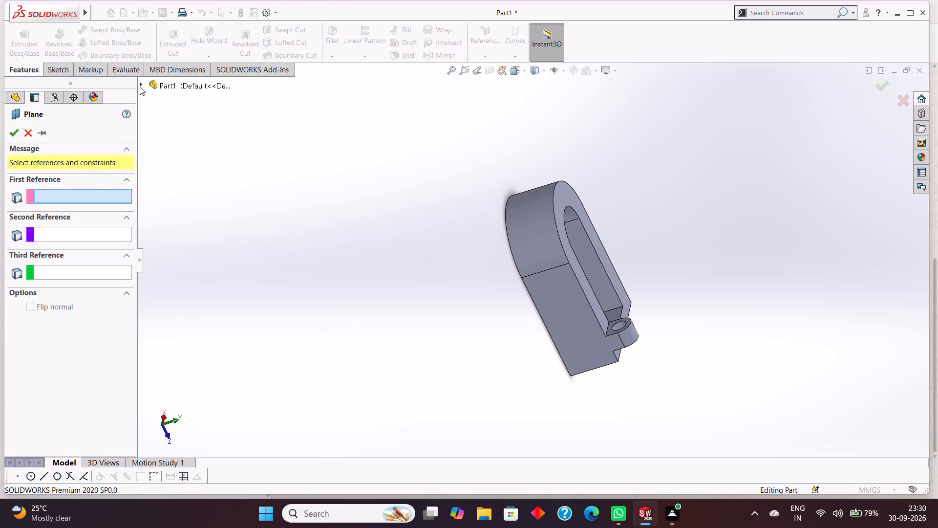
click(140, 87)
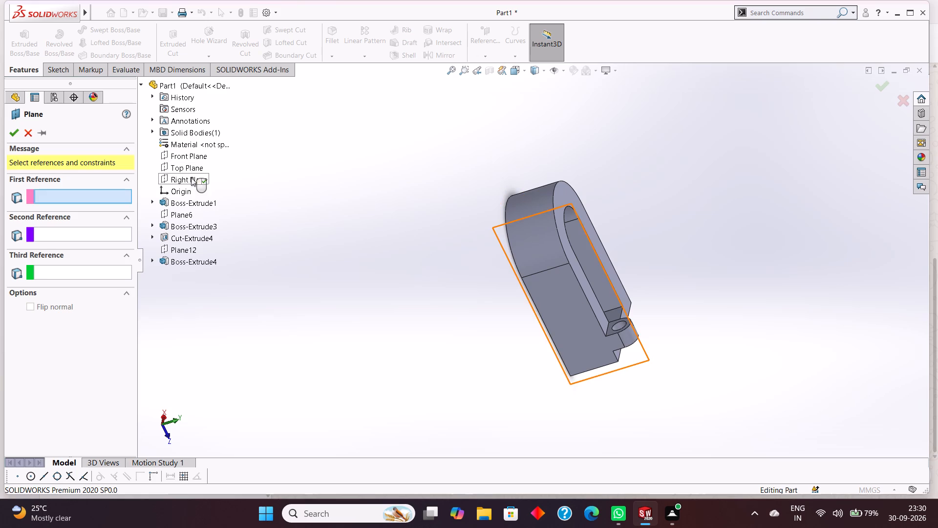
click(191, 177)
middle_drag(754, 196, 710, 231)
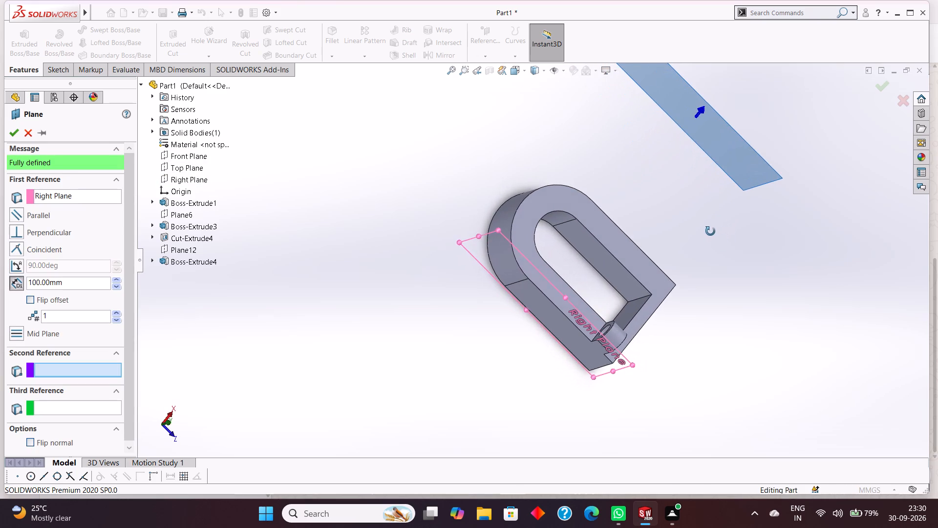
middle_drag(710, 231, 705, 228)
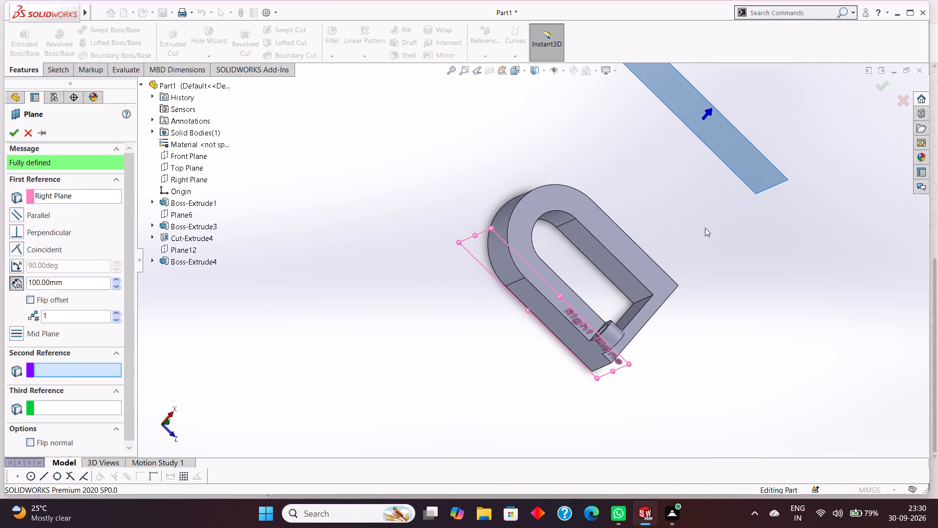
scroll(705, 228, up, 1)
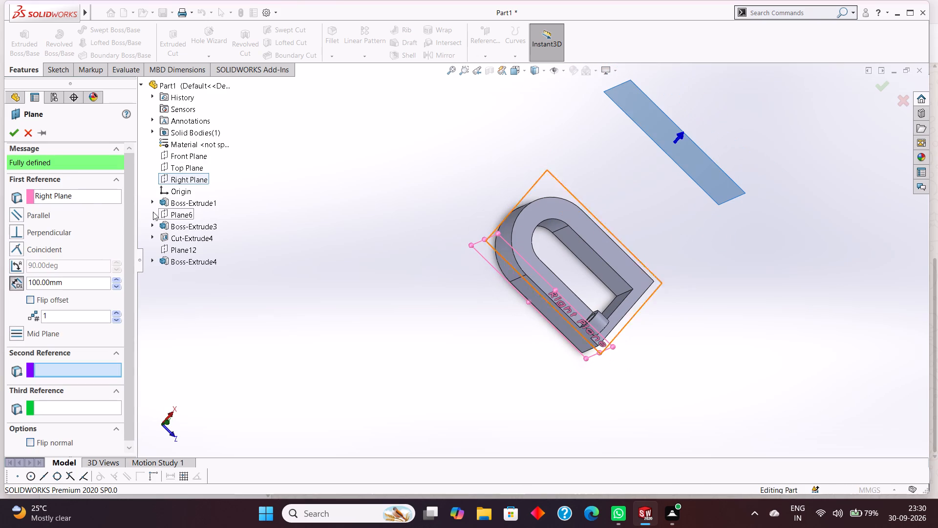
drag(78, 278, 29, 276)
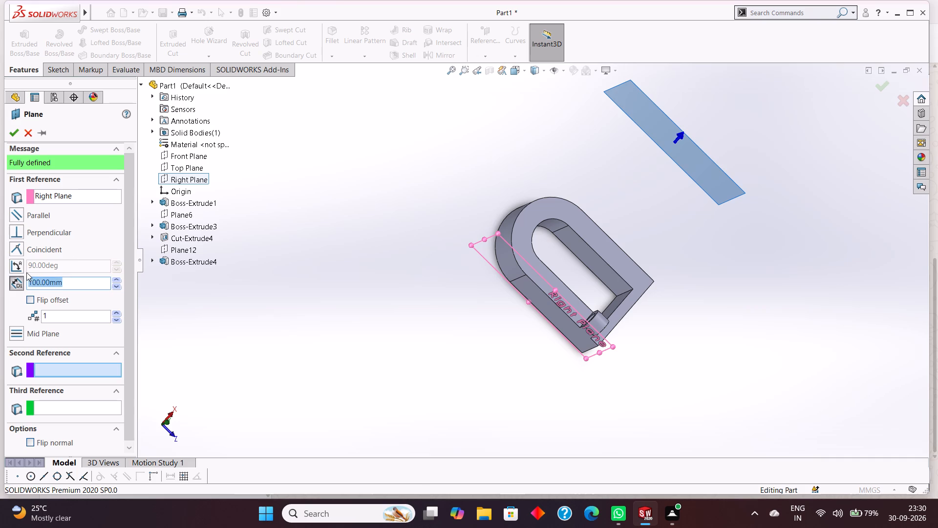
text(21)
key(Return)
click(13, 129)
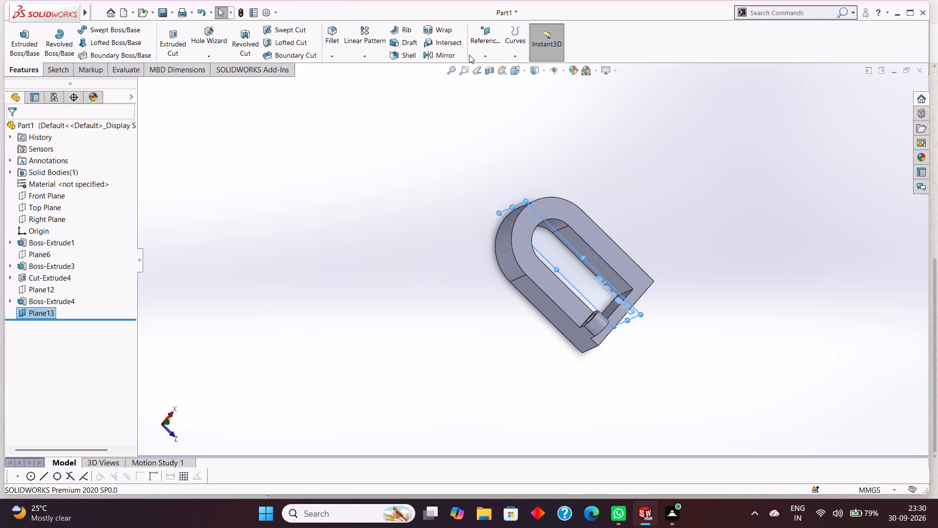
Mirror the lug extrusion Boss-Extrude4 about the new mid plane Plane13 to add a matching lug on the opposite side.
click(356, 57)
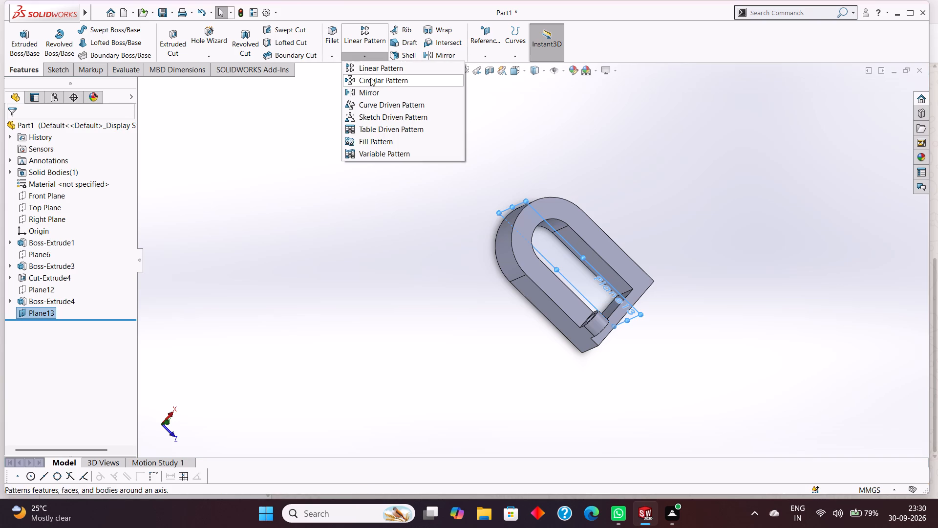
click(374, 89)
middle_drag(651, 177, 695, 147)
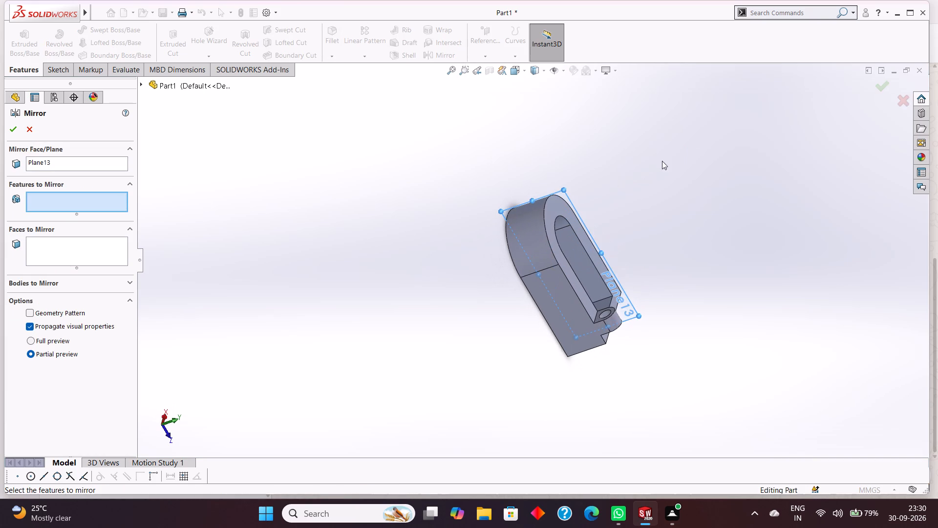
scroll(597, 184, down, 2)
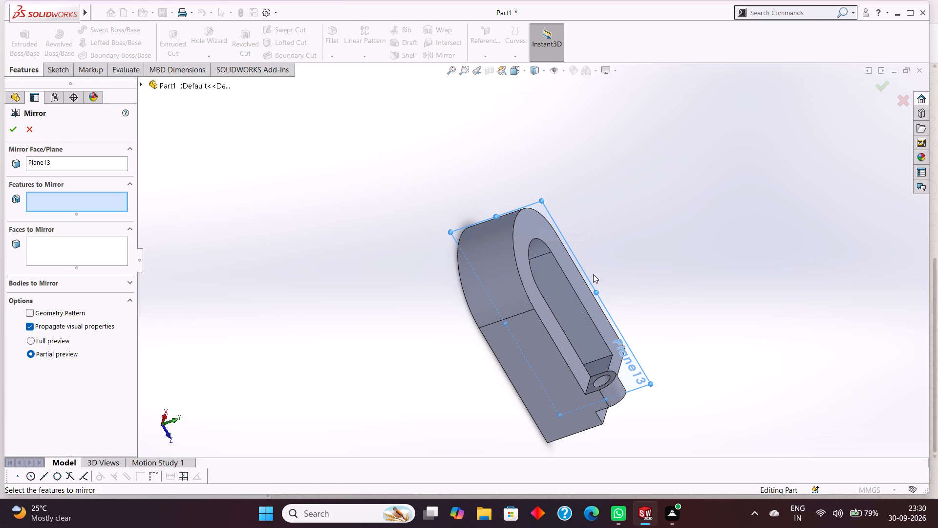
scroll(734, 358, down, 1)
middle_drag(729, 360, 666, 354)
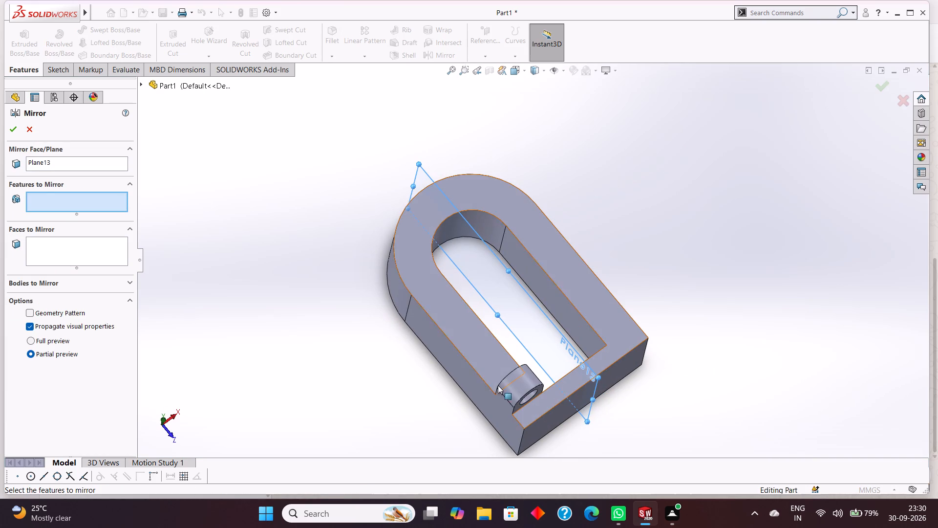
click(510, 392)
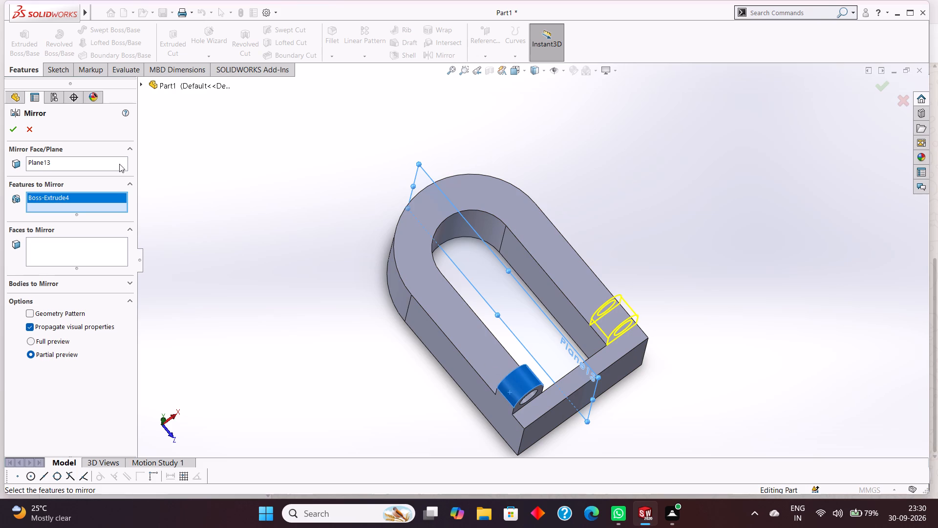
click(12, 127)
middle_drag(642, 152, 667, 159)
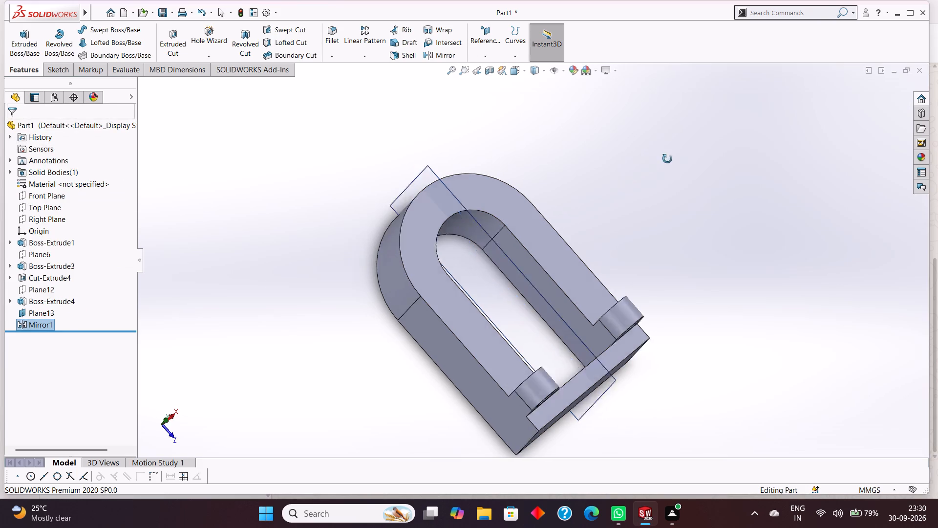
Hide Plane13, the mid plane used to mirror the lug.
middle_drag(667, 159, 692, 163)
middle_drag(596, 162, 619, 129)
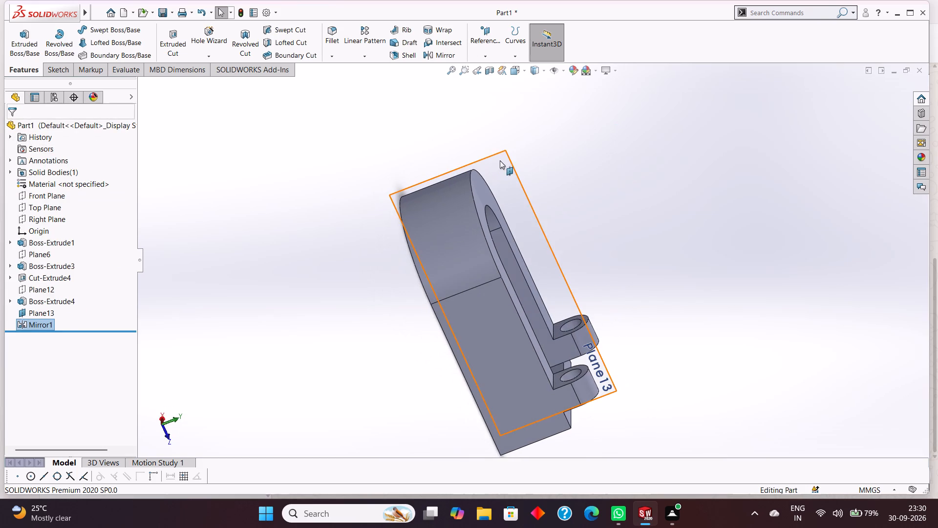
right_click(495, 159)
click(535, 146)
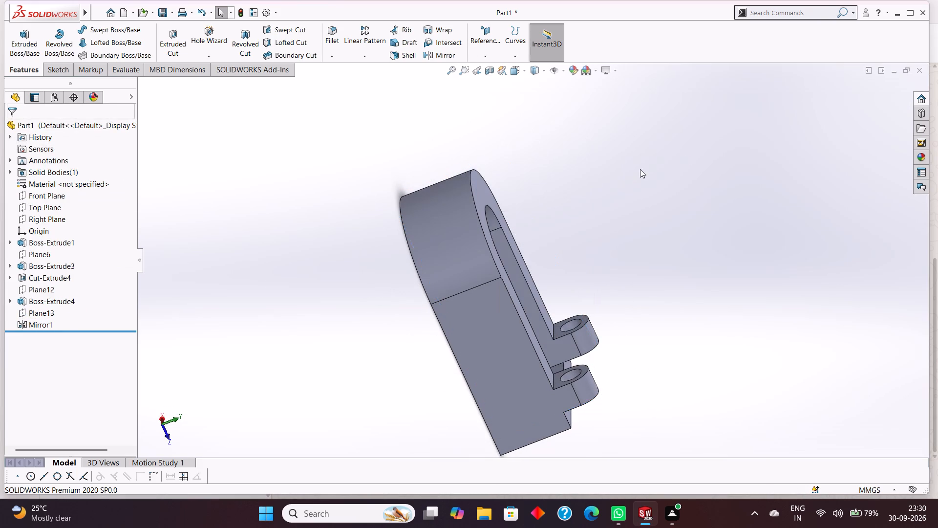
Create a reference plane at 0 mm offset from the Front Plane, at the lug end of the part.
scroll(642, 170, up, 2)
middle_drag(659, 182, 664, 127)
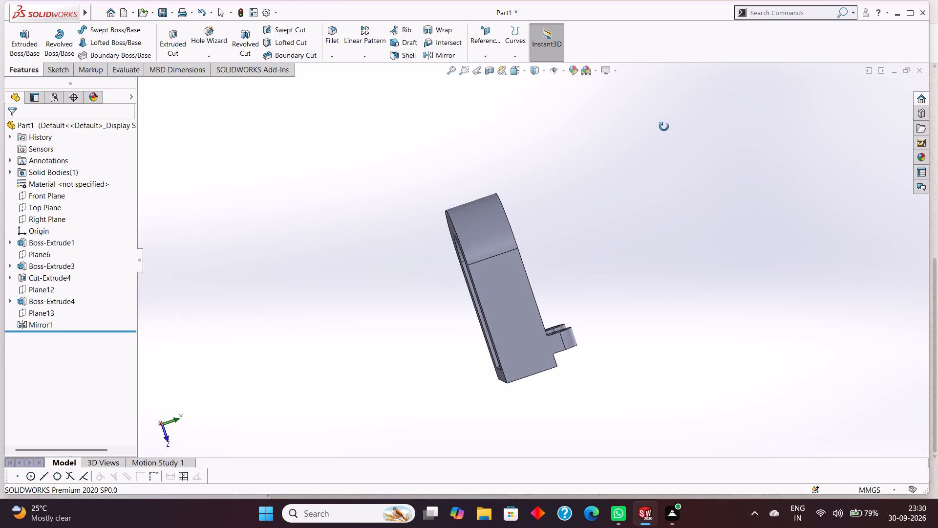
middle_drag(664, 127, 619, 187)
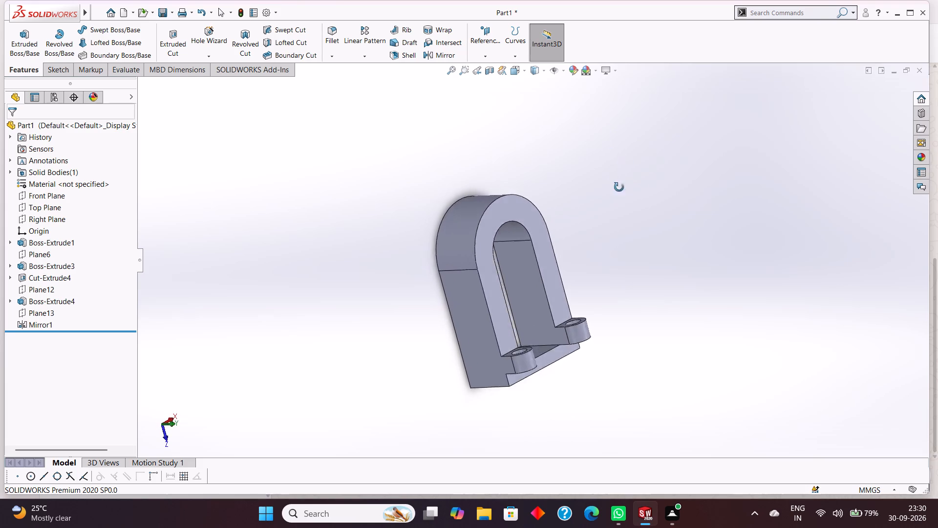
middle_drag(619, 187, 647, 240)
scroll(650, 233, up, 1)
middle_click(650, 230)
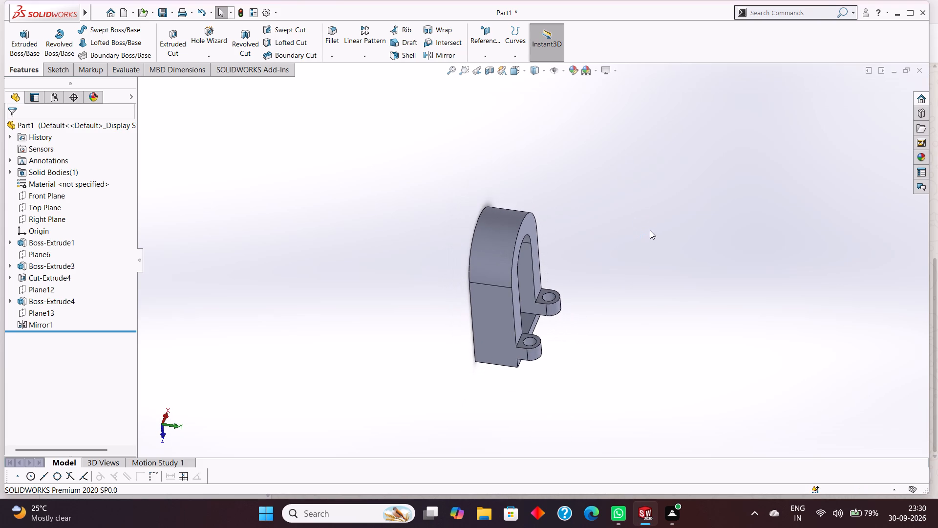
click(491, 57)
click(500, 66)
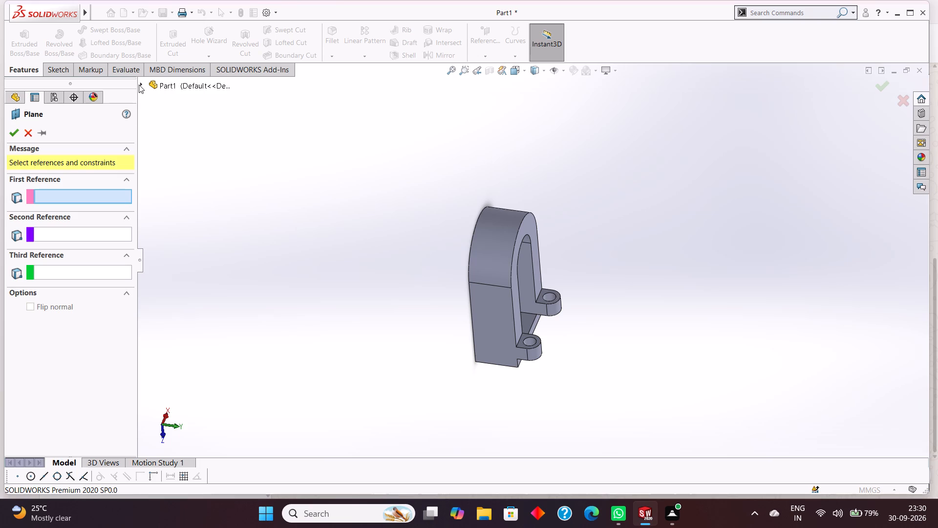
click(139, 85)
click(142, 85)
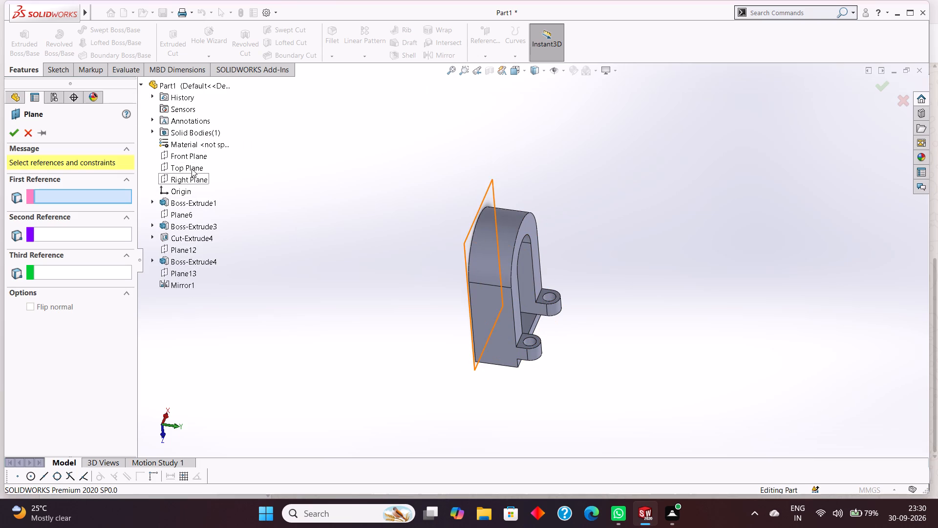
click(190, 156)
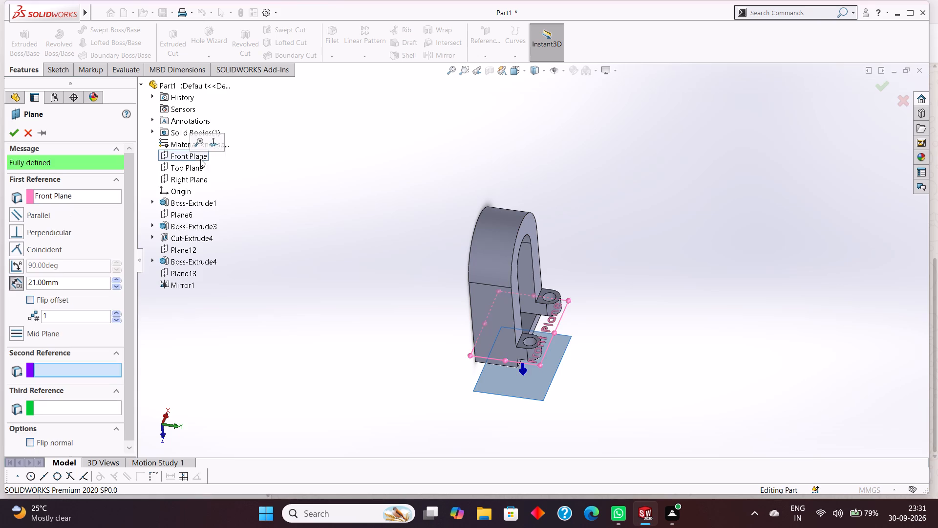
middle_drag(677, 274, 633, 239)
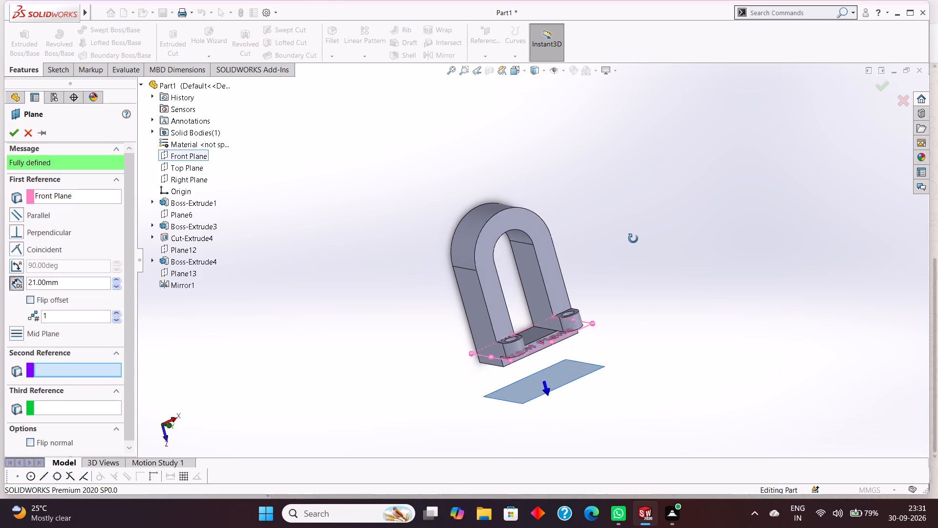
middle_drag(633, 239, 640, 239)
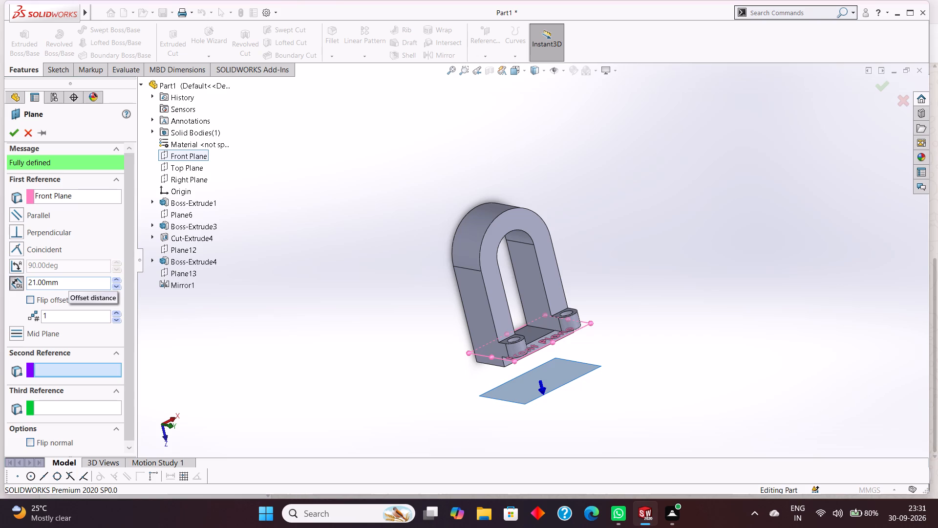
drag(70, 279, 28, 272)
key(0)
key(Return)
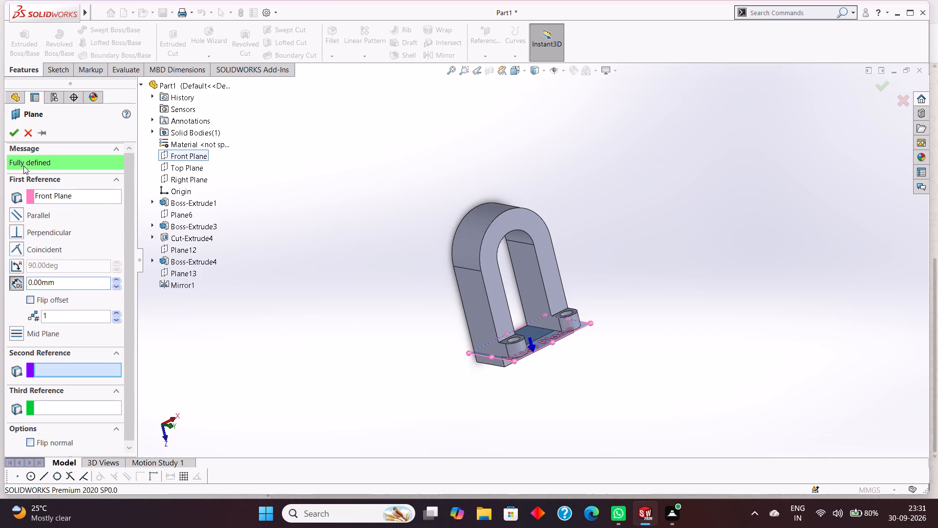
click(12, 133)
Start a sketch on the new reference plane and draw a 20 mm radius circle, centred outside the block's left edge at mid-height.
scroll(671, 315, down, 3)
scroll(662, 317, up, 3)
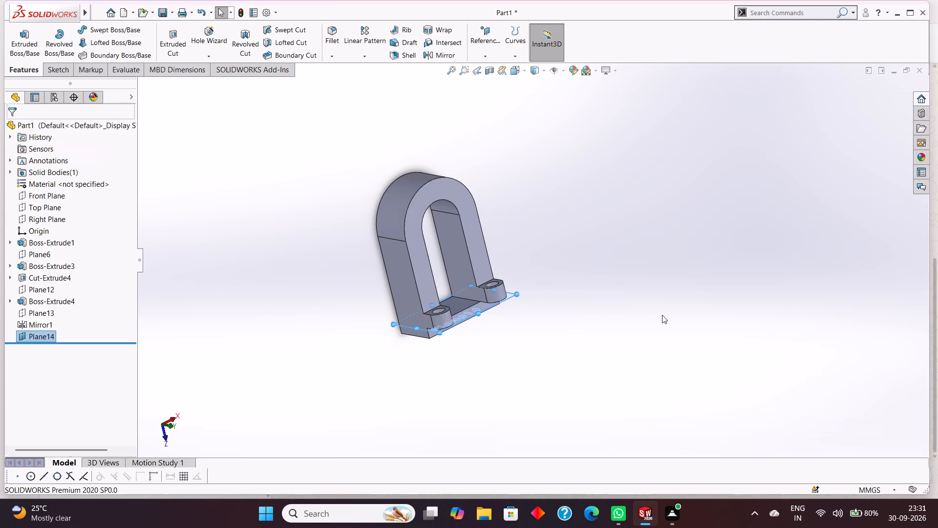
middle_drag(577, 273, 579, 352)
scroll(394, 307, down, 3)
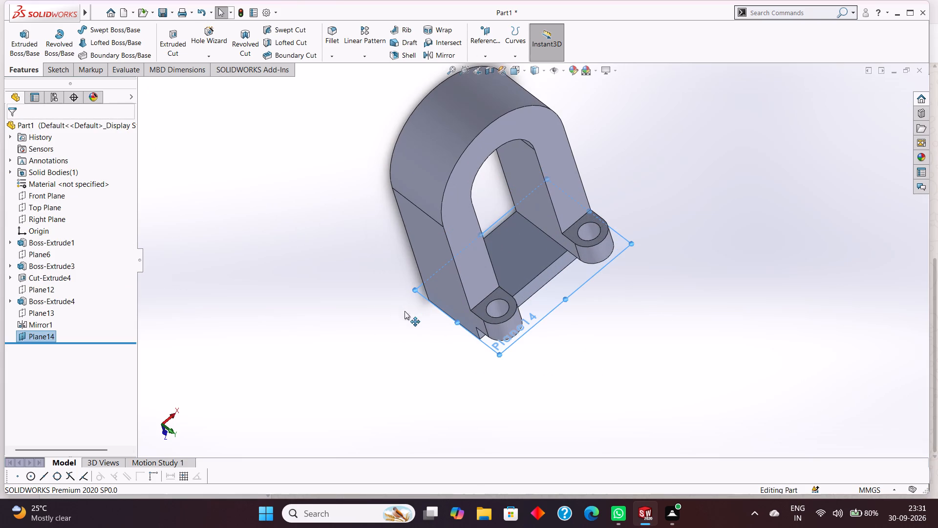
click(422, 297)
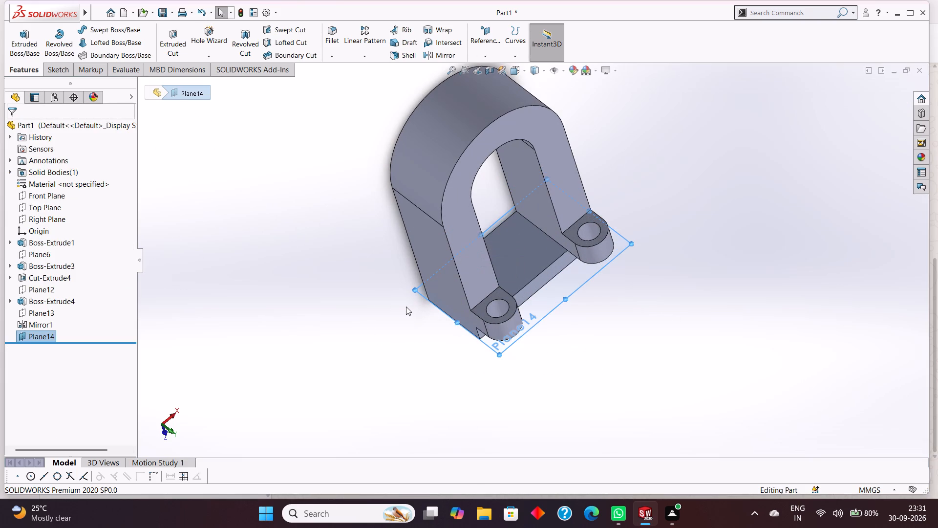
key(ctrl+8)
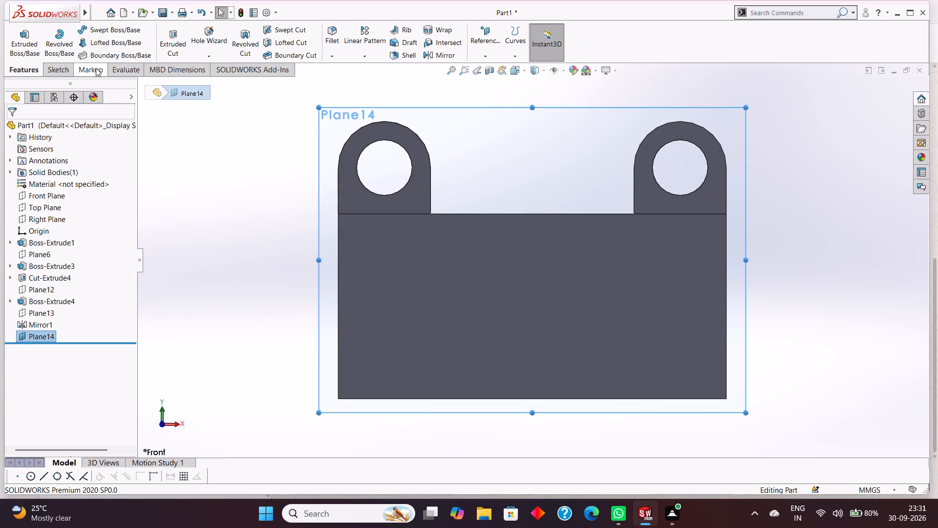
right_click(321, 147)
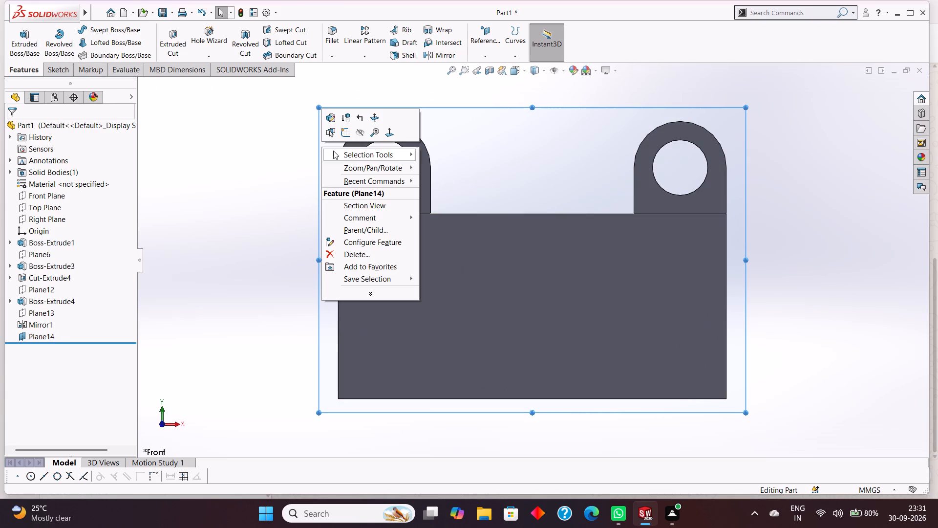
click(343, 130)
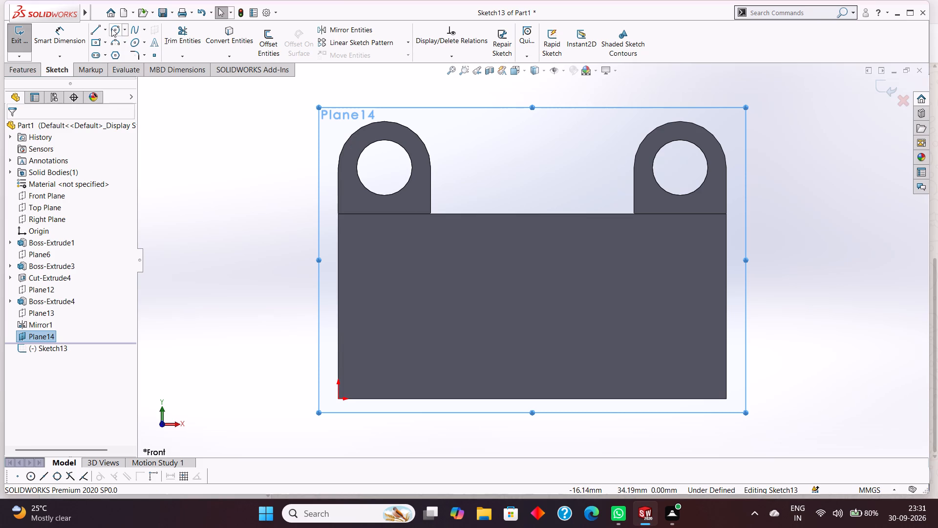
click(111, 28)
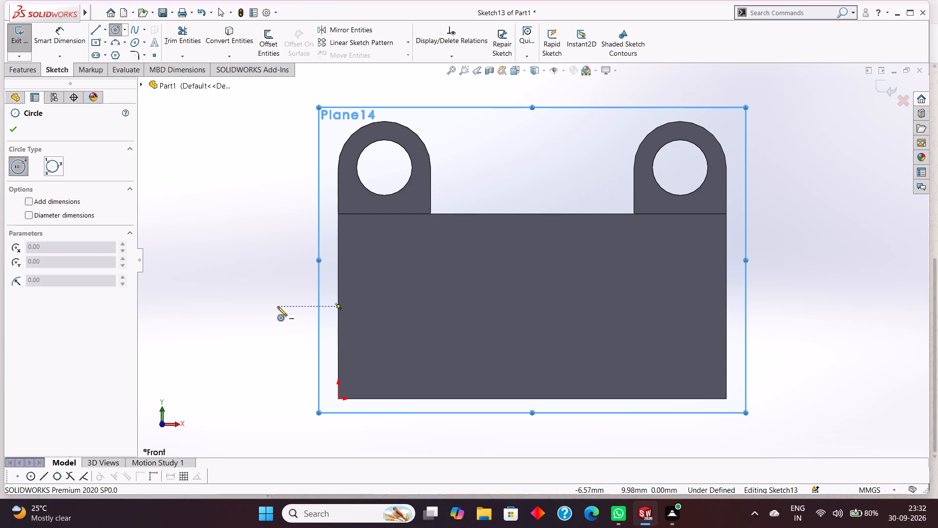
click(253, 308)
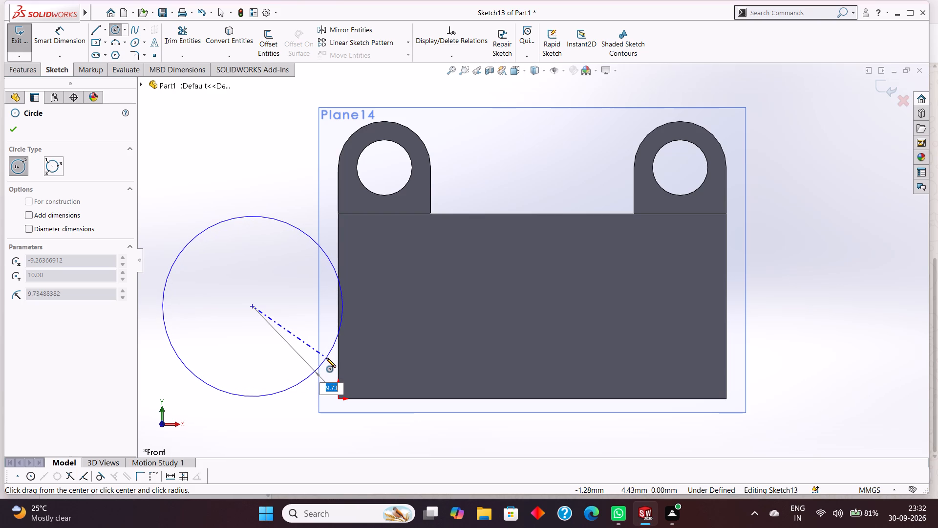
text(20)
key(Return)
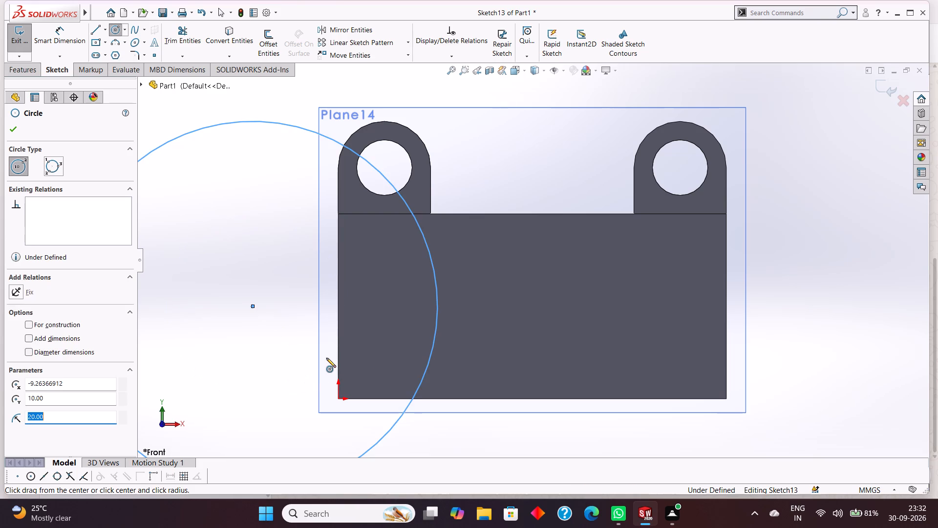
scroll(430, 318, up, 3)
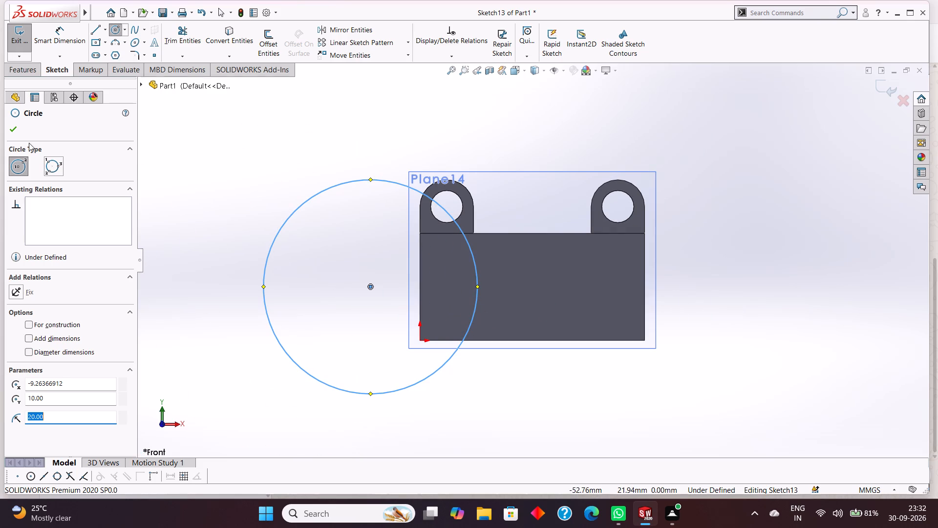
click(17, 128)
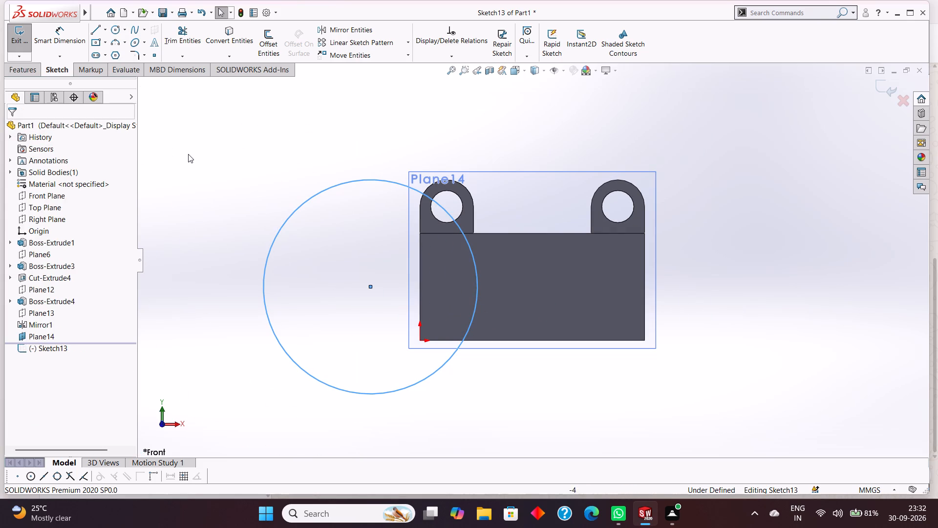
Dimension the circle's diameter as 20 mm.
click(69, 31)
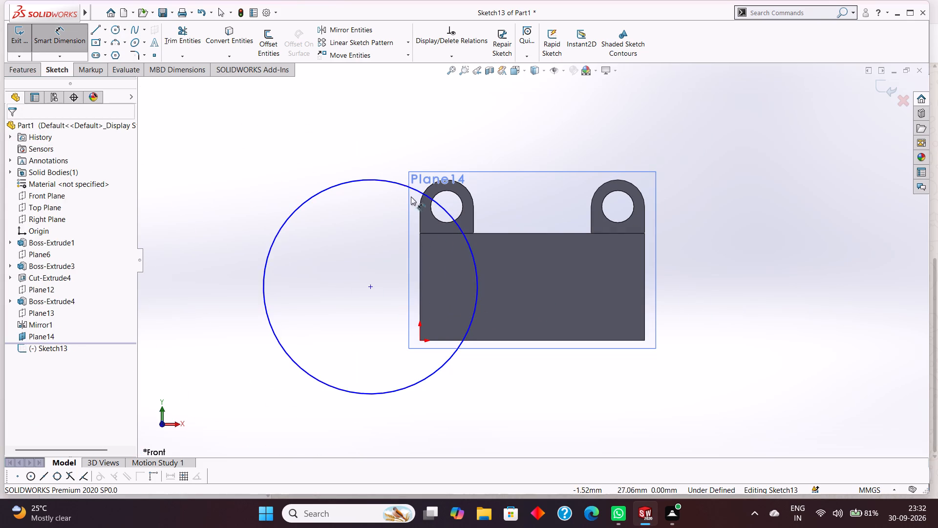
click(369, 179)
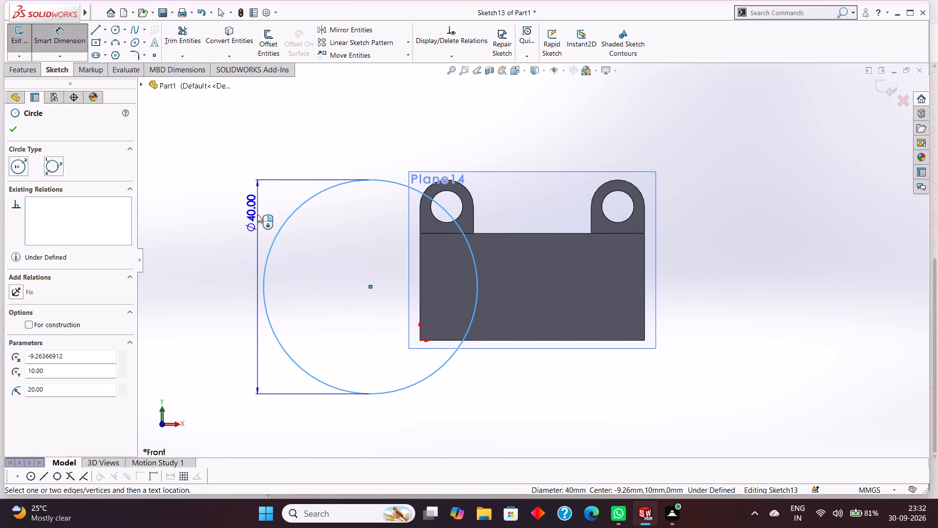
click(257, 214)
text(20)
key(Return)
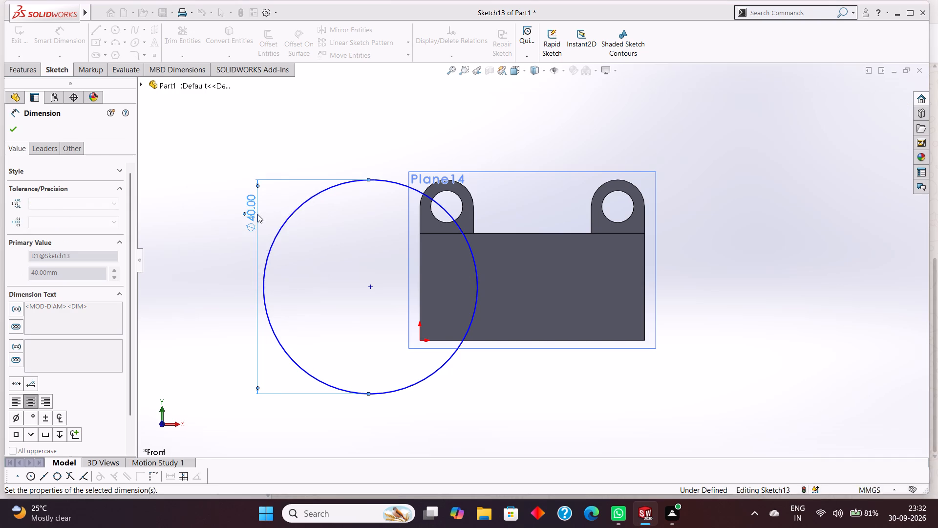
click(18, 128)
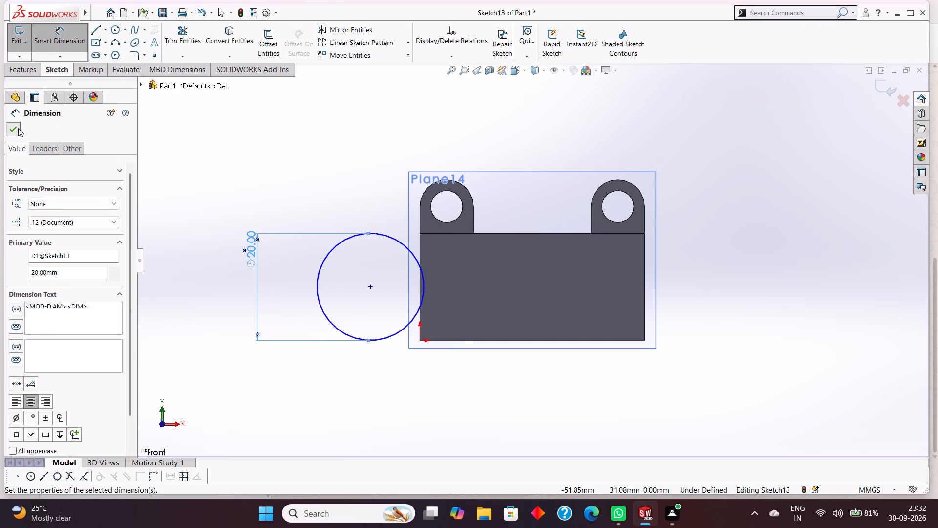
Draw two horizontal lines about 9.26 mm long, joining the block's upper and lower left corners to the circle's top and bottom.
click(93, 31)
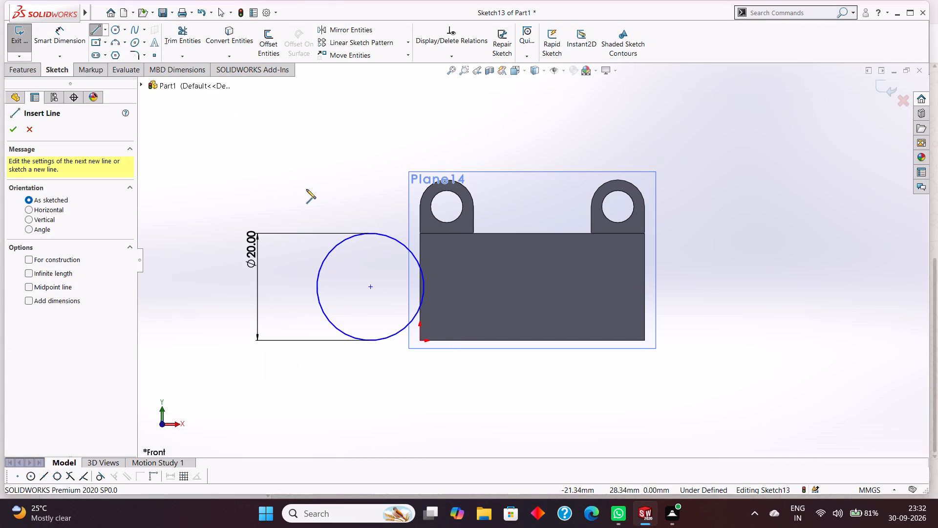
click(420, 234)
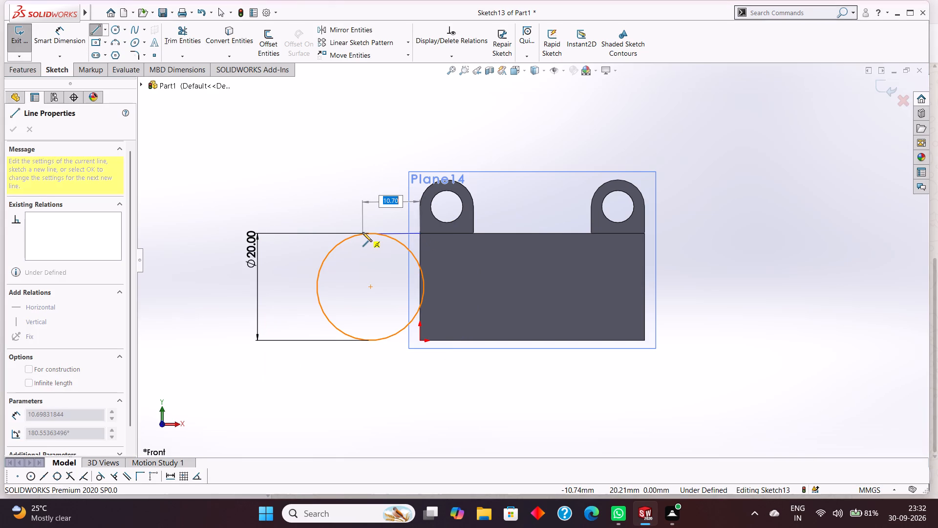
click(369, 232)
right_click(340, 175)
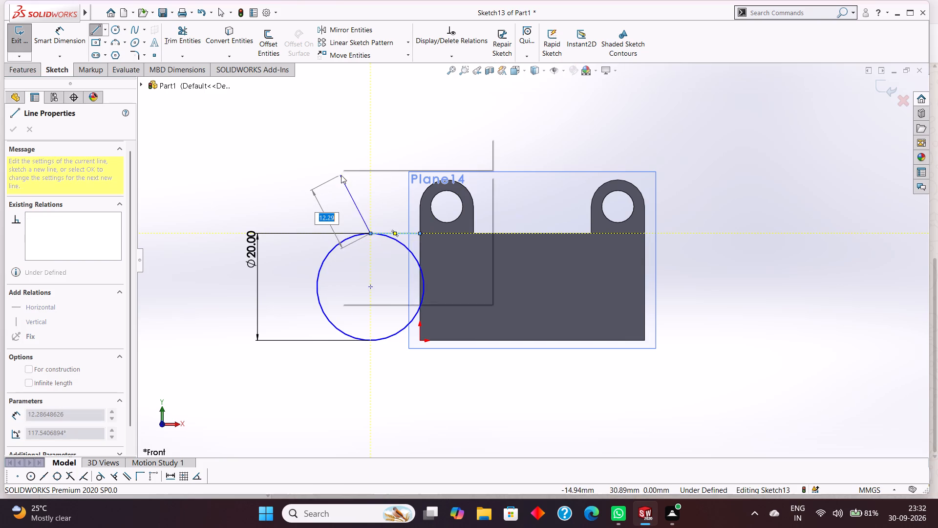
click(366, 186)
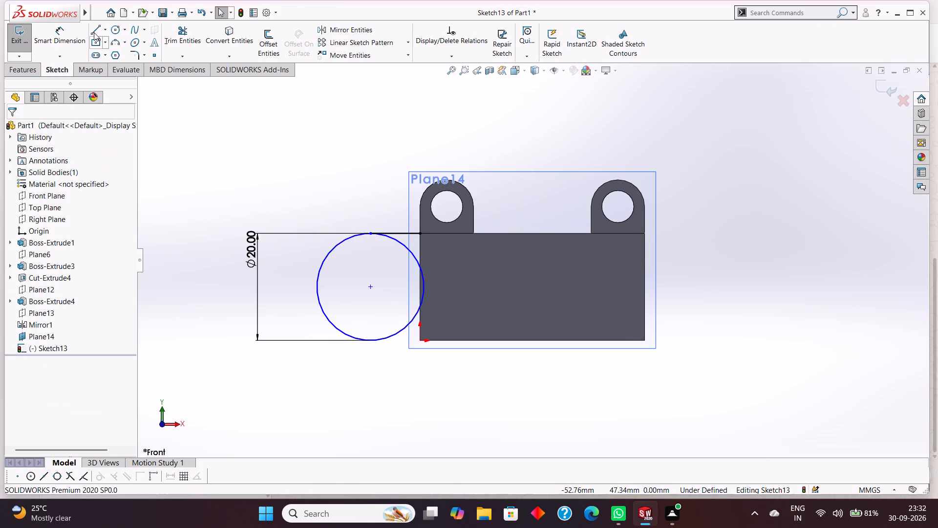
click(94, 32)
click(420, 341)
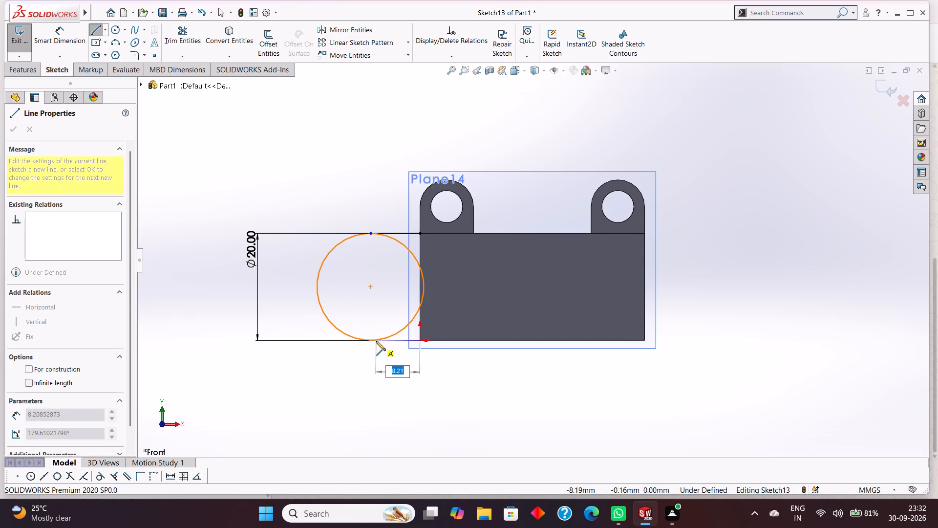
click(370, 341)
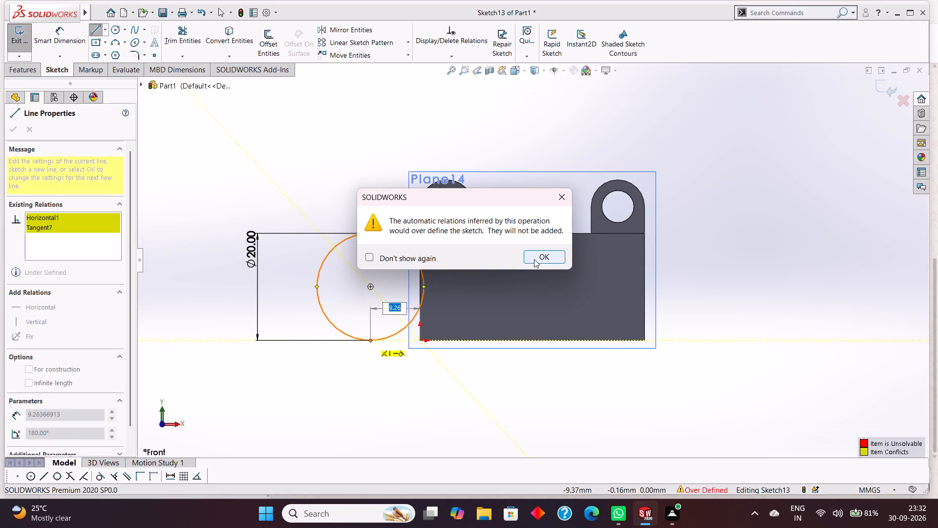
click(534, 259)
right_click(392, 381)
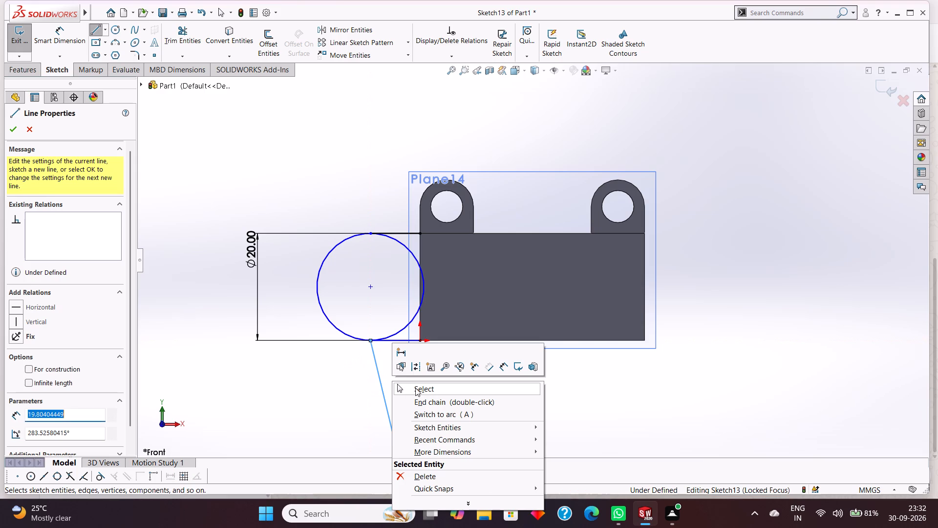
click(415, 388)
key(ctrl+z)
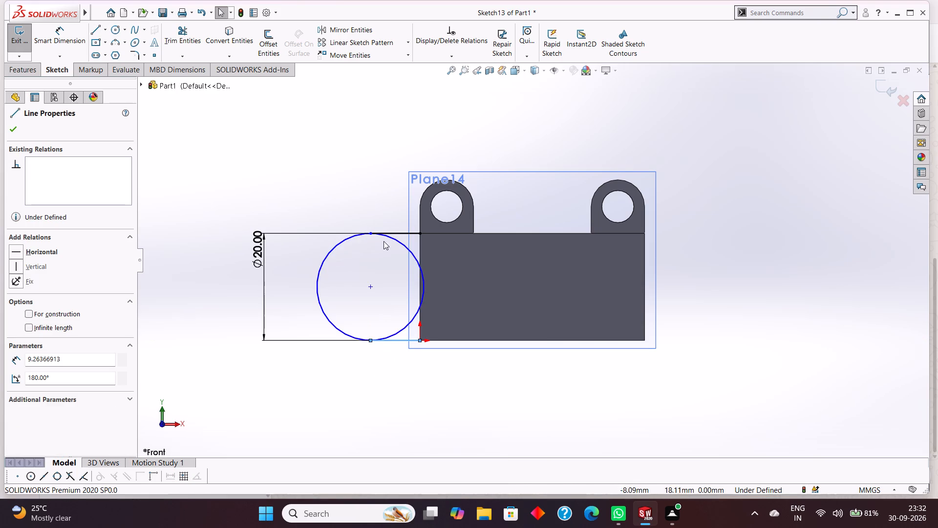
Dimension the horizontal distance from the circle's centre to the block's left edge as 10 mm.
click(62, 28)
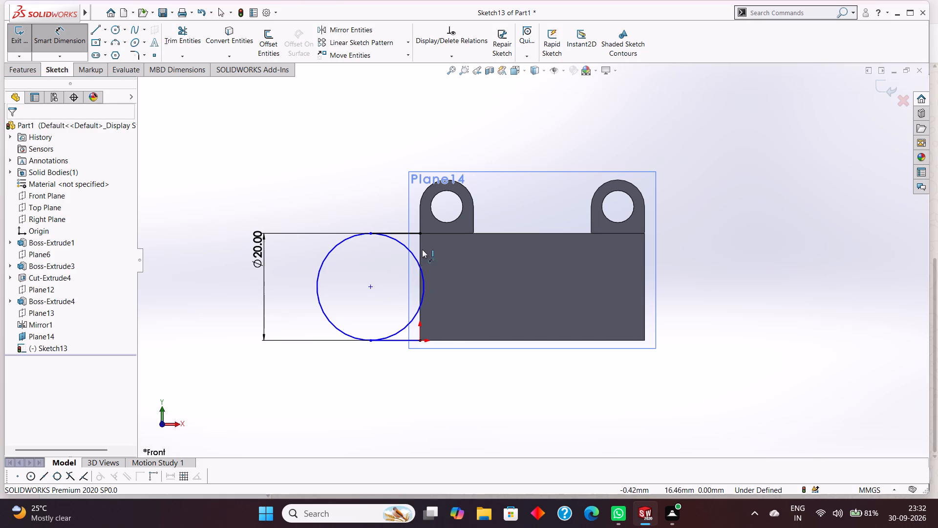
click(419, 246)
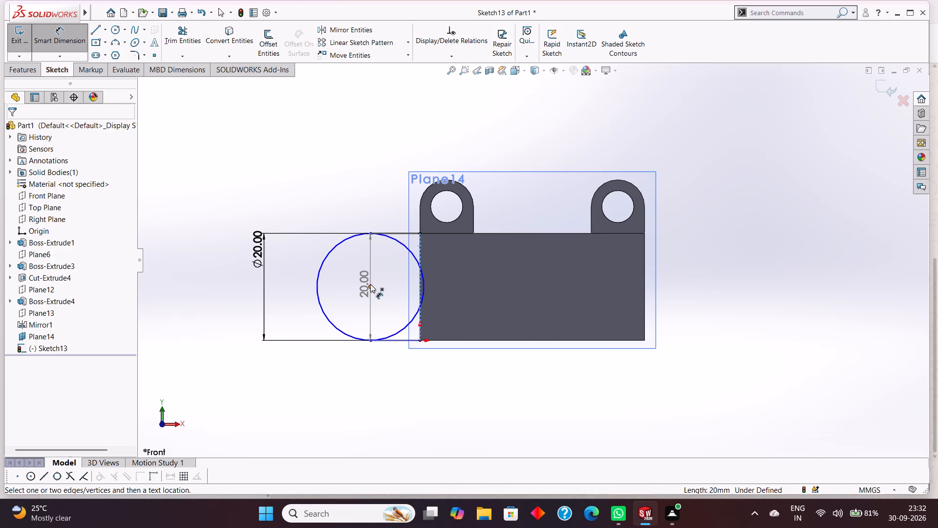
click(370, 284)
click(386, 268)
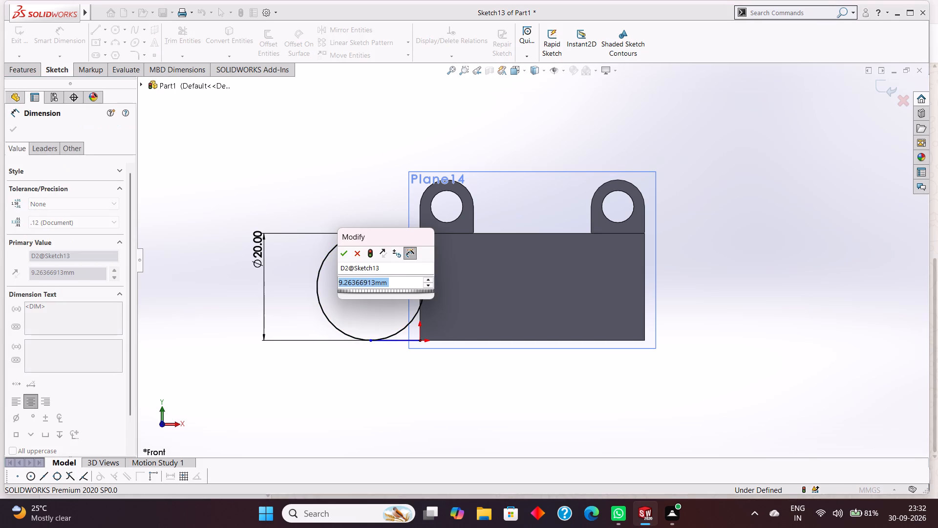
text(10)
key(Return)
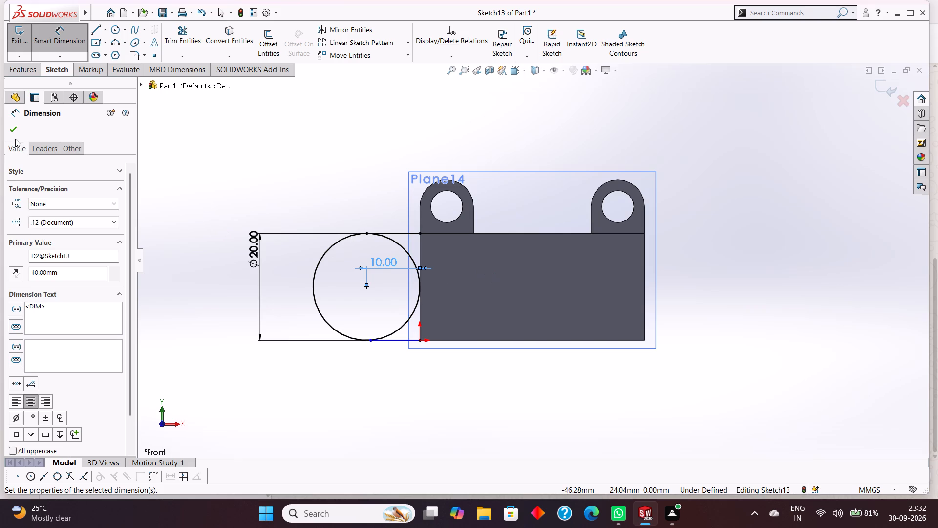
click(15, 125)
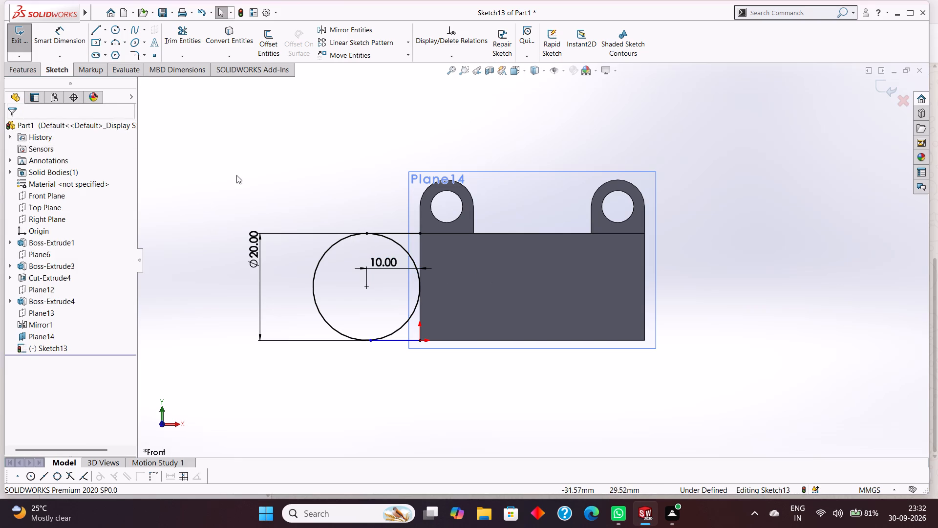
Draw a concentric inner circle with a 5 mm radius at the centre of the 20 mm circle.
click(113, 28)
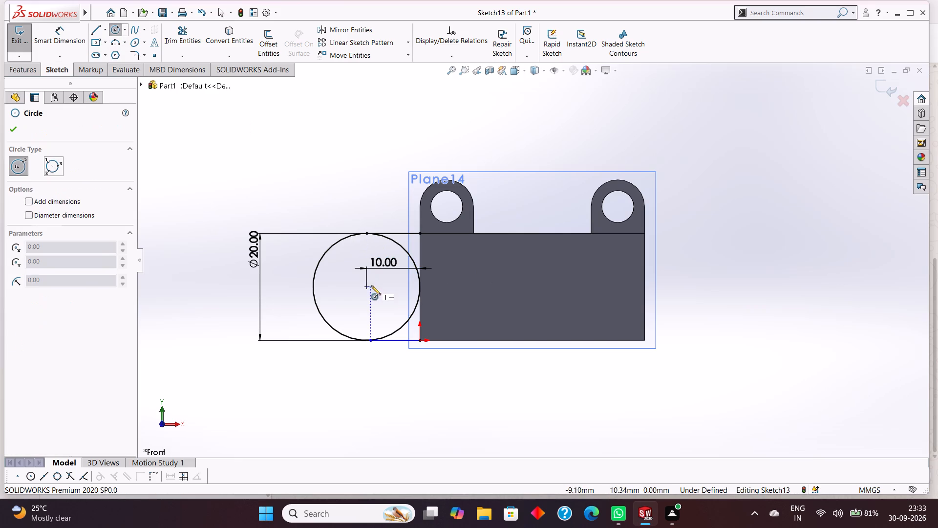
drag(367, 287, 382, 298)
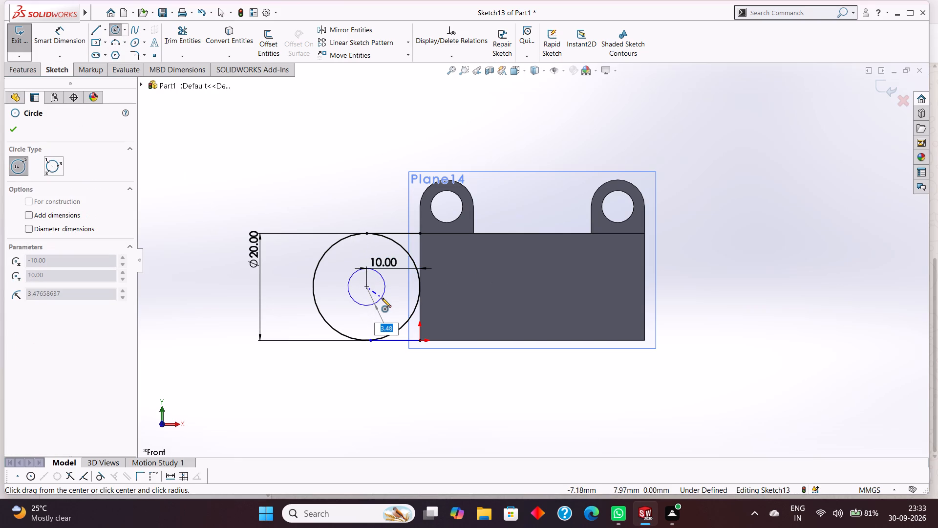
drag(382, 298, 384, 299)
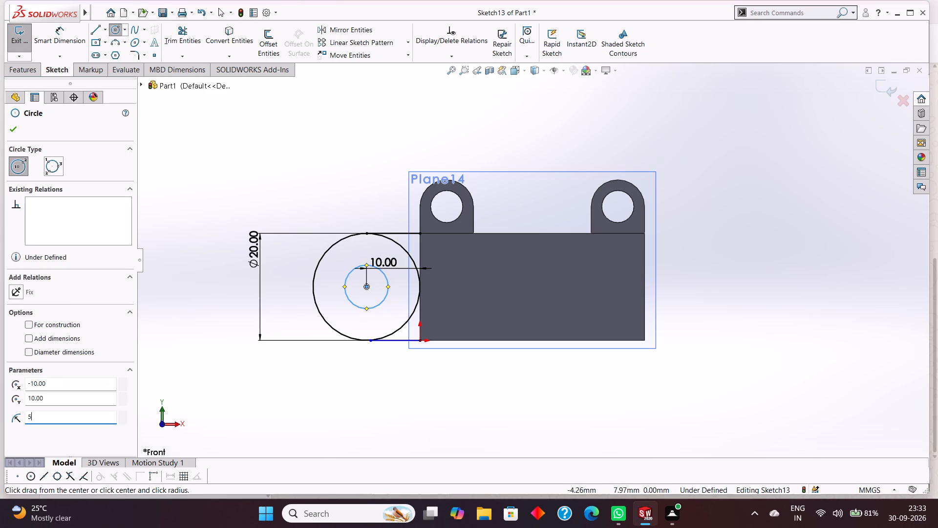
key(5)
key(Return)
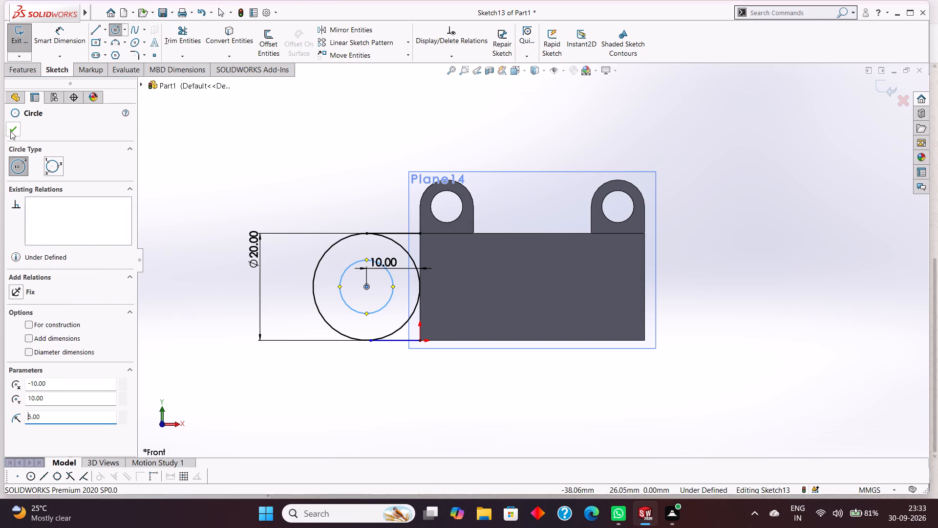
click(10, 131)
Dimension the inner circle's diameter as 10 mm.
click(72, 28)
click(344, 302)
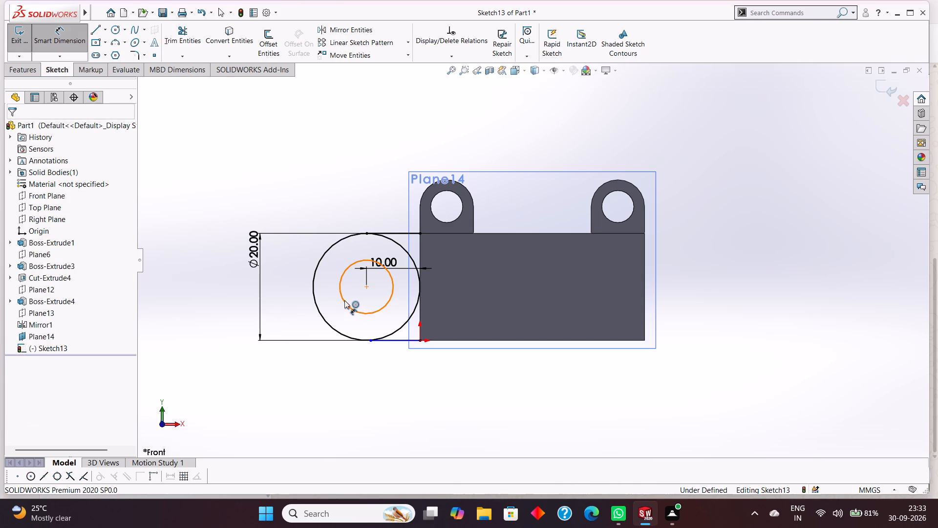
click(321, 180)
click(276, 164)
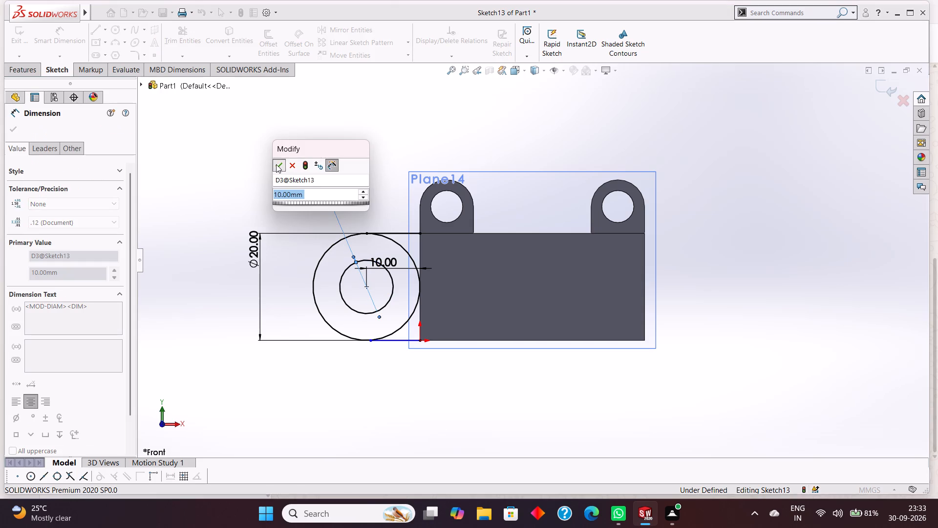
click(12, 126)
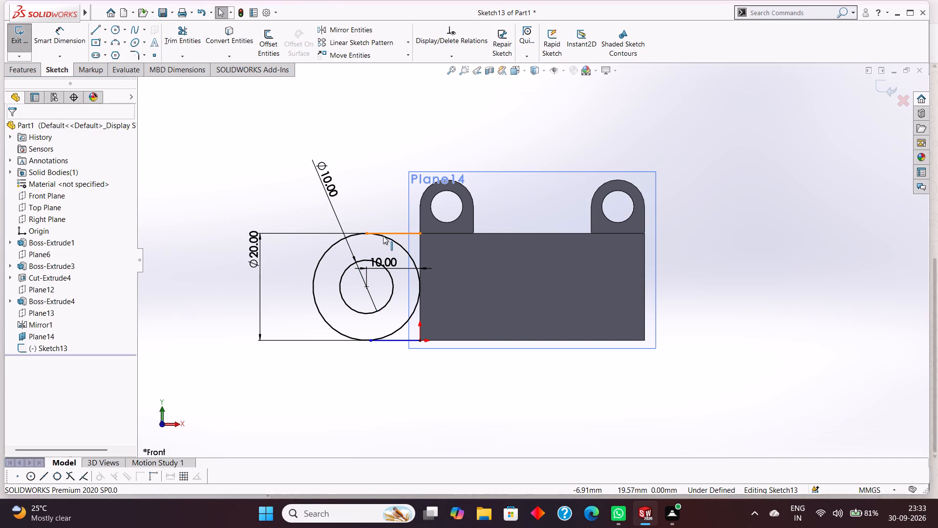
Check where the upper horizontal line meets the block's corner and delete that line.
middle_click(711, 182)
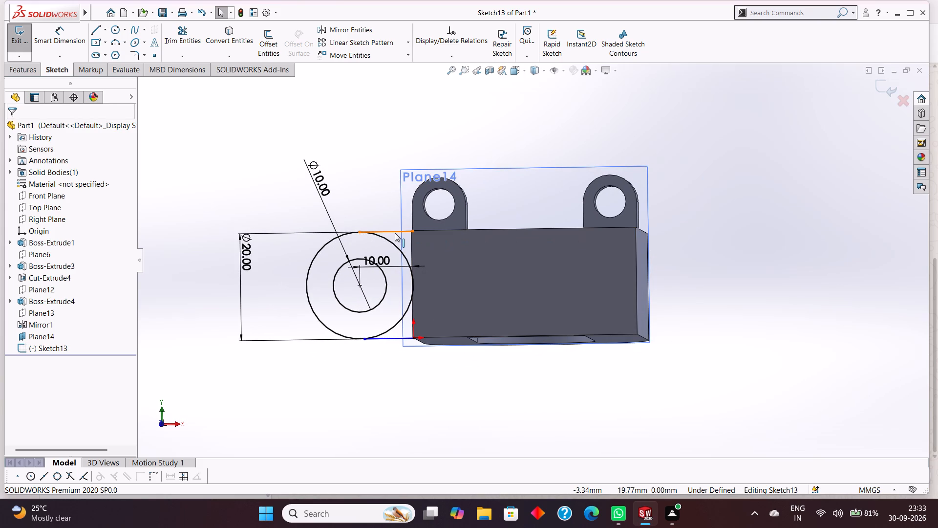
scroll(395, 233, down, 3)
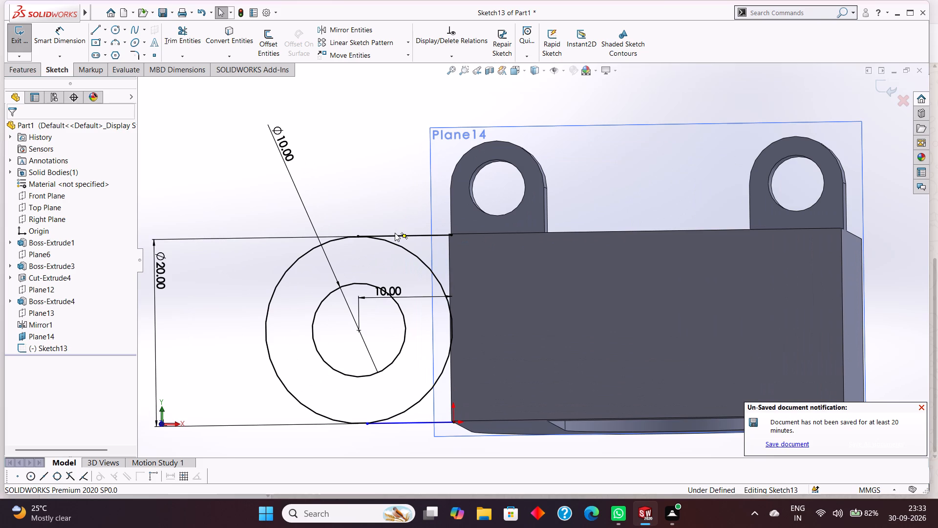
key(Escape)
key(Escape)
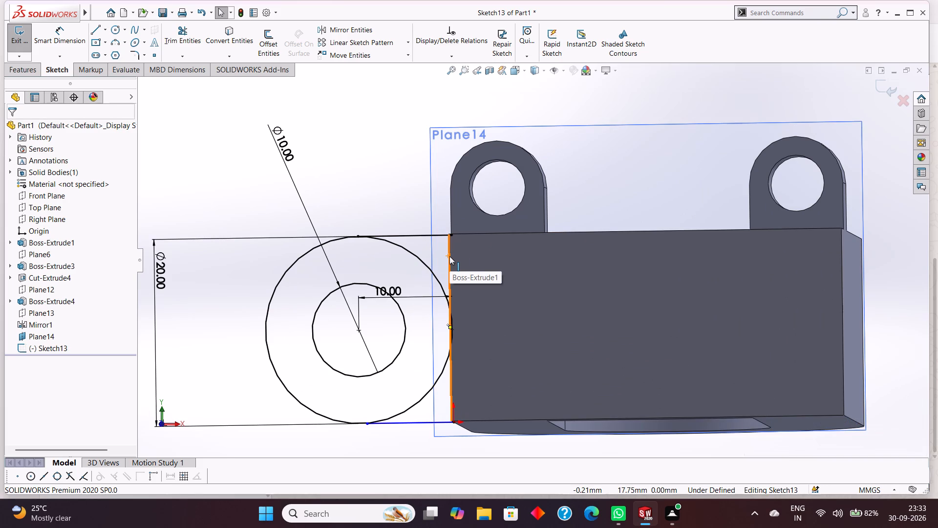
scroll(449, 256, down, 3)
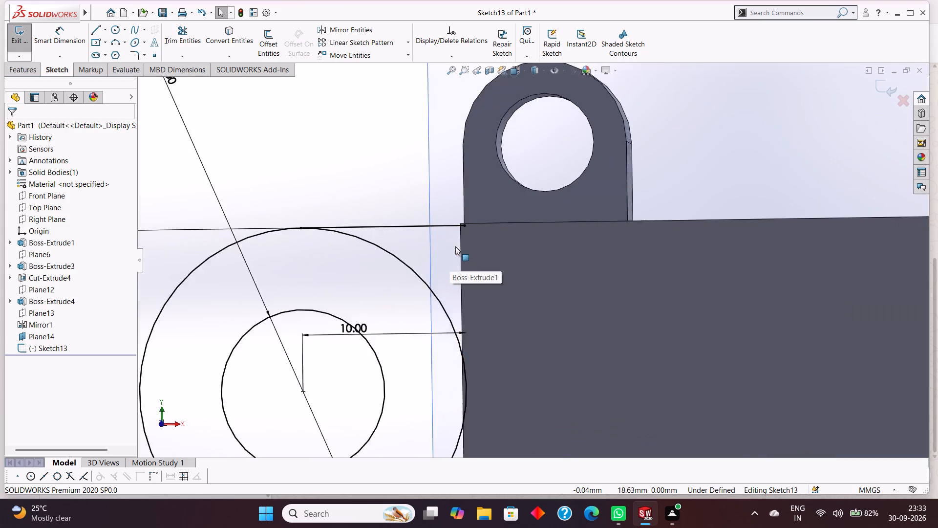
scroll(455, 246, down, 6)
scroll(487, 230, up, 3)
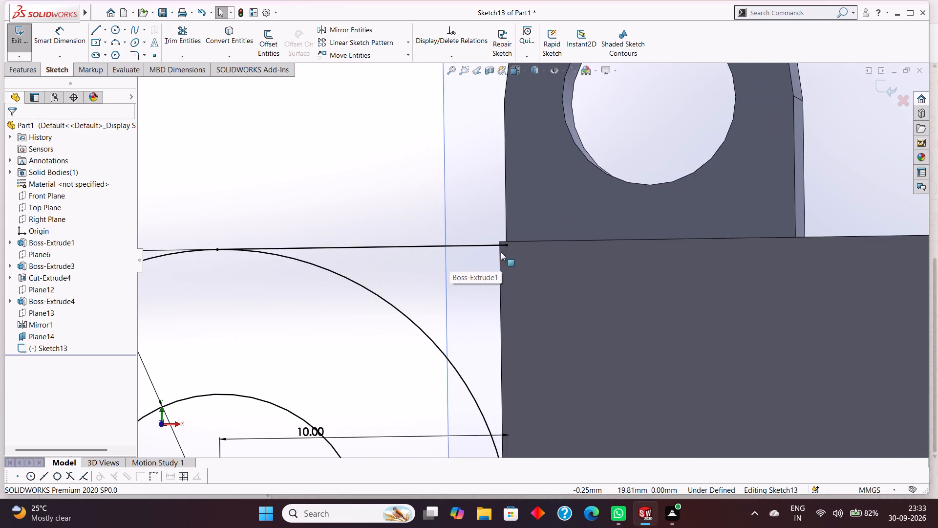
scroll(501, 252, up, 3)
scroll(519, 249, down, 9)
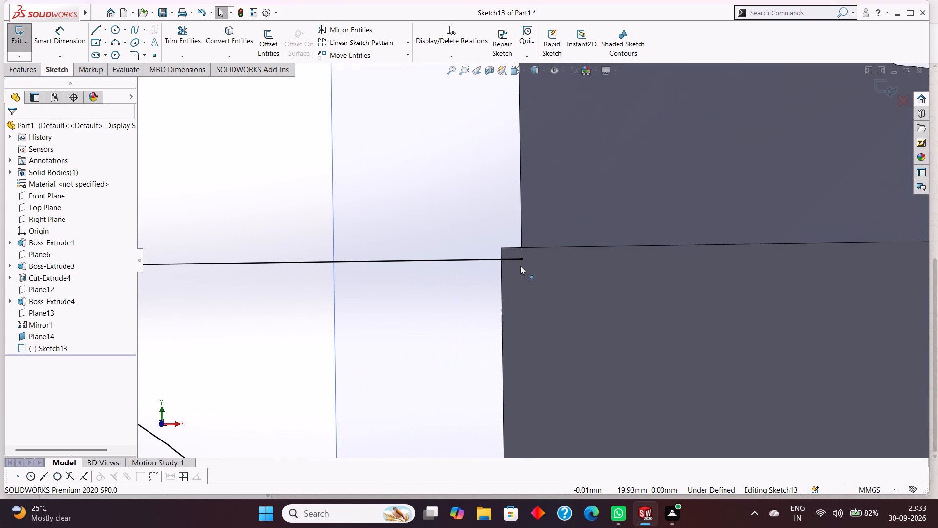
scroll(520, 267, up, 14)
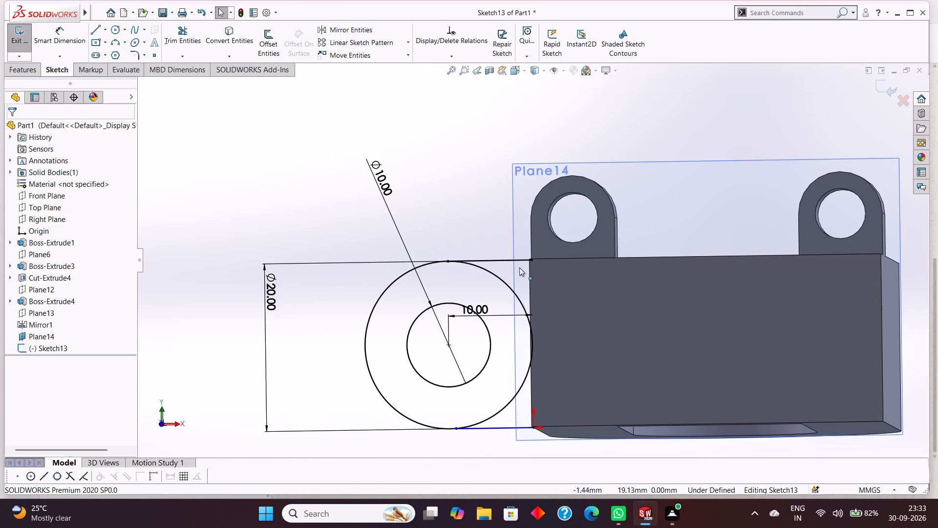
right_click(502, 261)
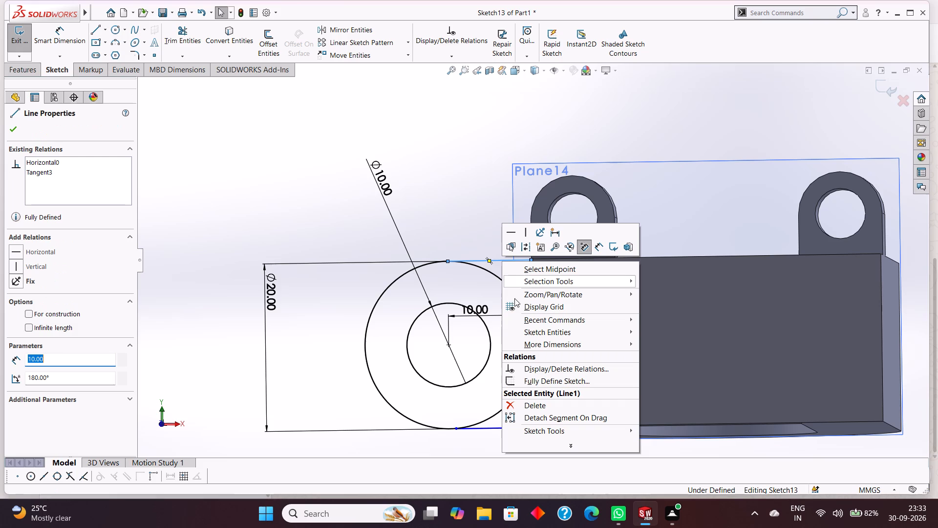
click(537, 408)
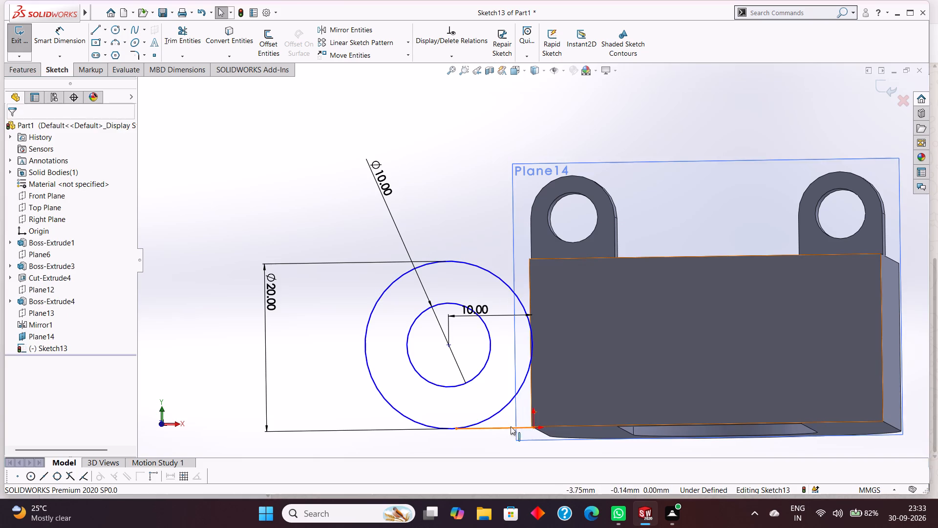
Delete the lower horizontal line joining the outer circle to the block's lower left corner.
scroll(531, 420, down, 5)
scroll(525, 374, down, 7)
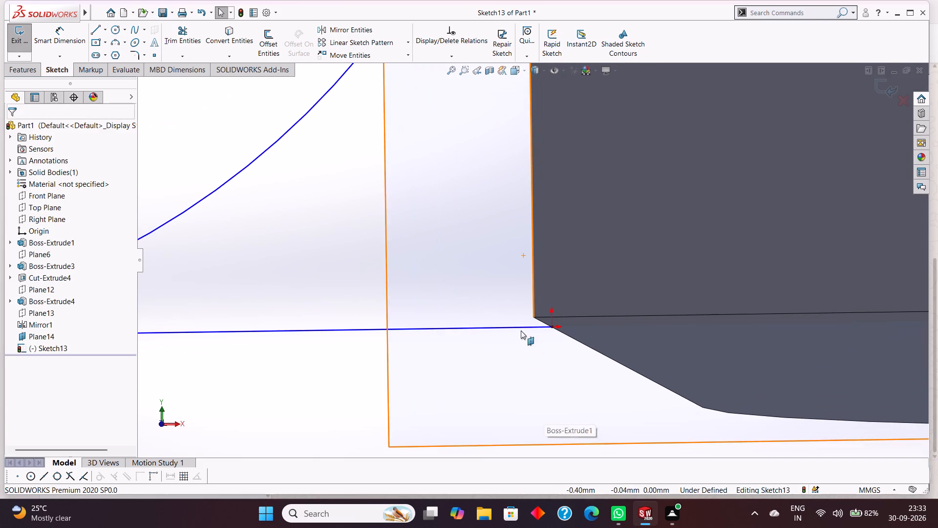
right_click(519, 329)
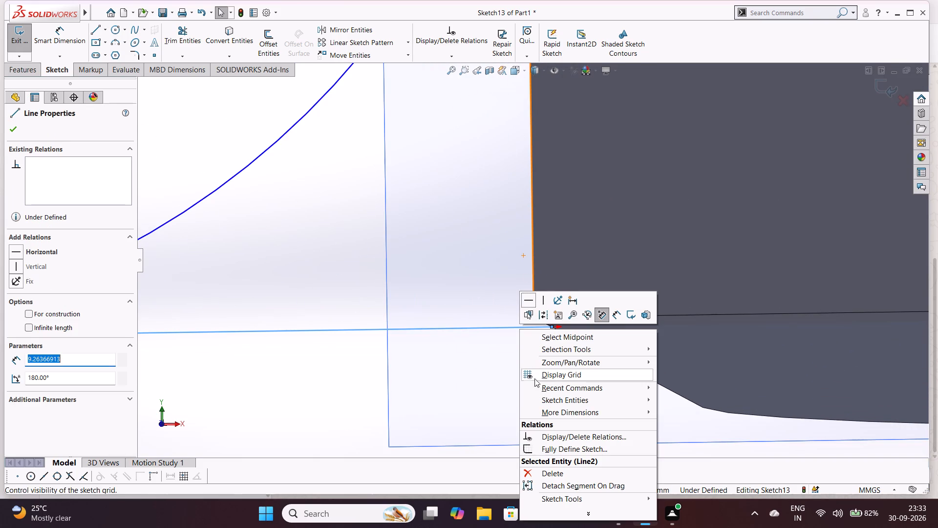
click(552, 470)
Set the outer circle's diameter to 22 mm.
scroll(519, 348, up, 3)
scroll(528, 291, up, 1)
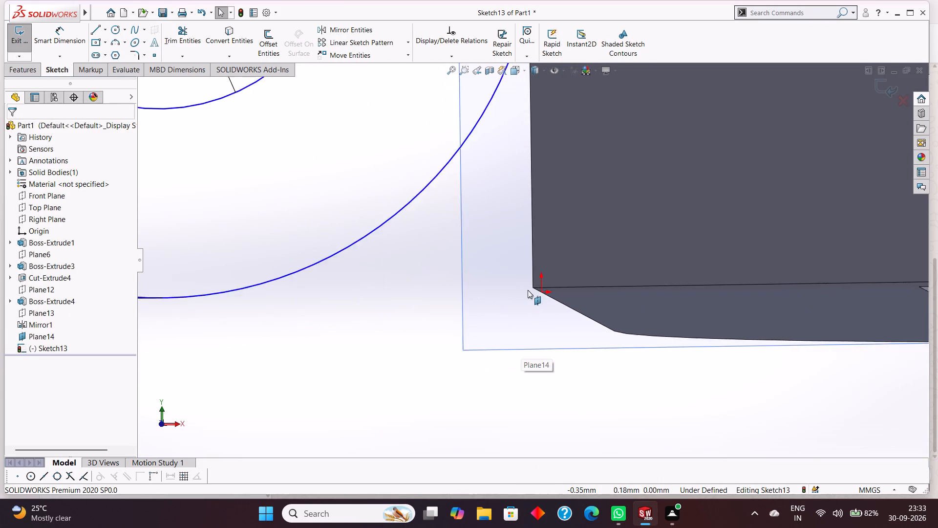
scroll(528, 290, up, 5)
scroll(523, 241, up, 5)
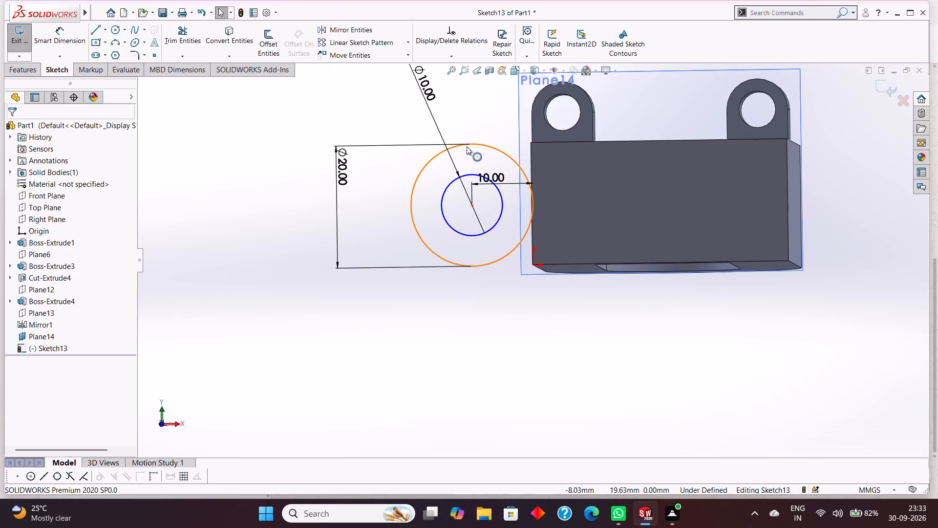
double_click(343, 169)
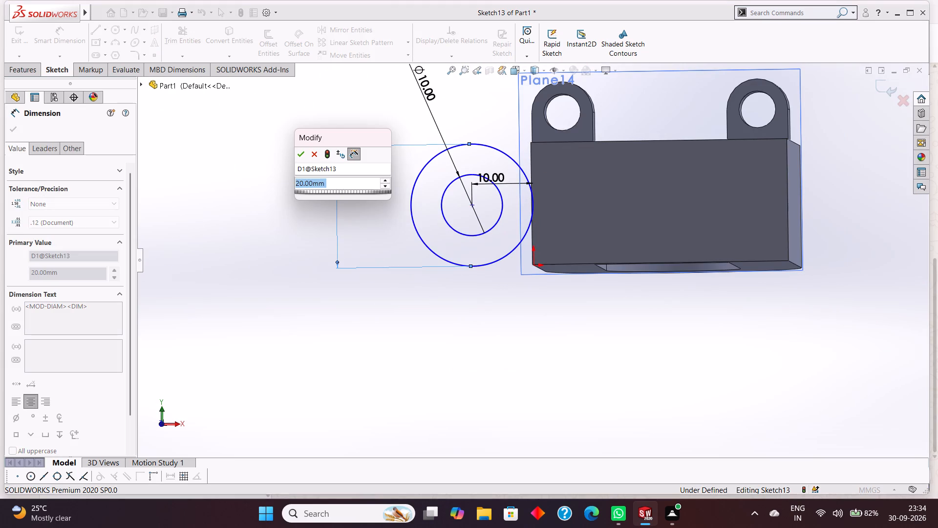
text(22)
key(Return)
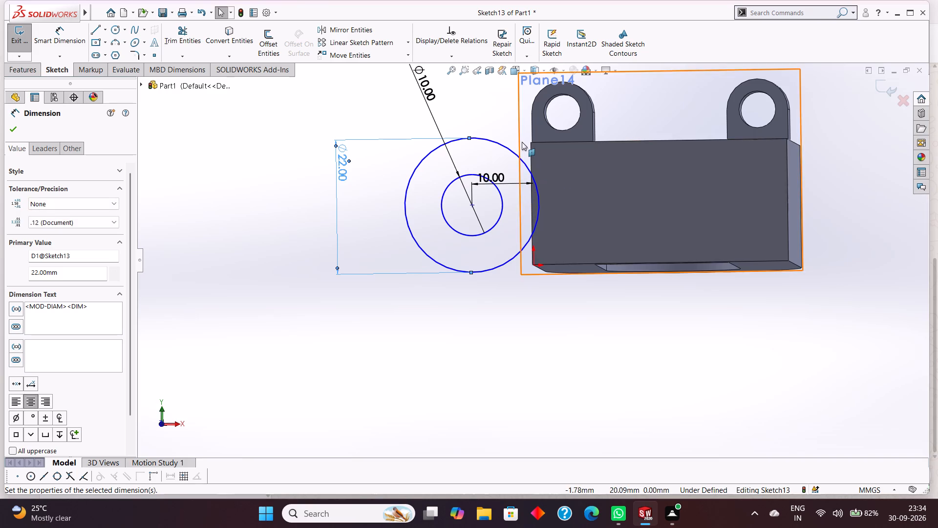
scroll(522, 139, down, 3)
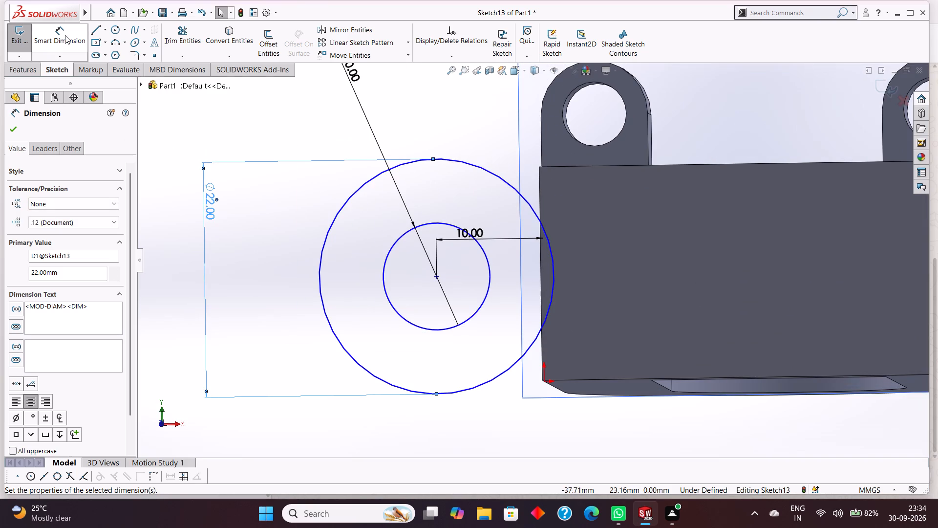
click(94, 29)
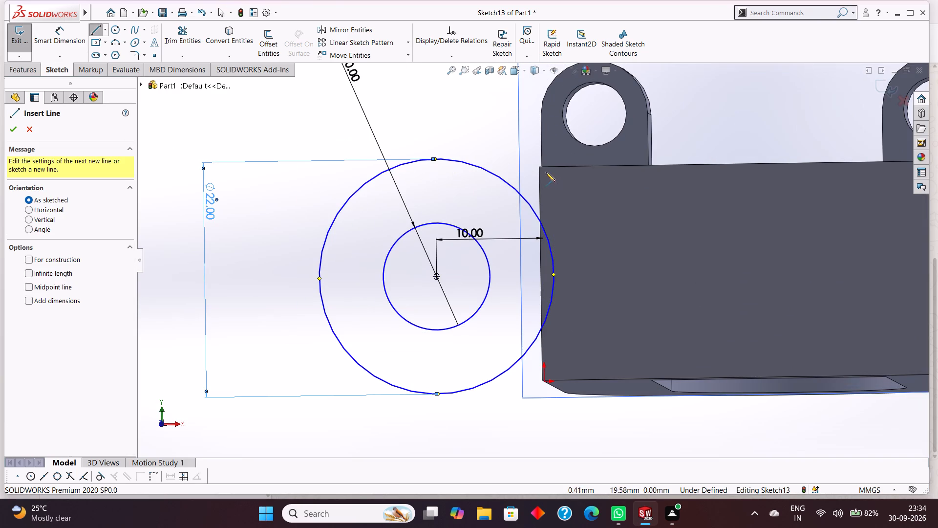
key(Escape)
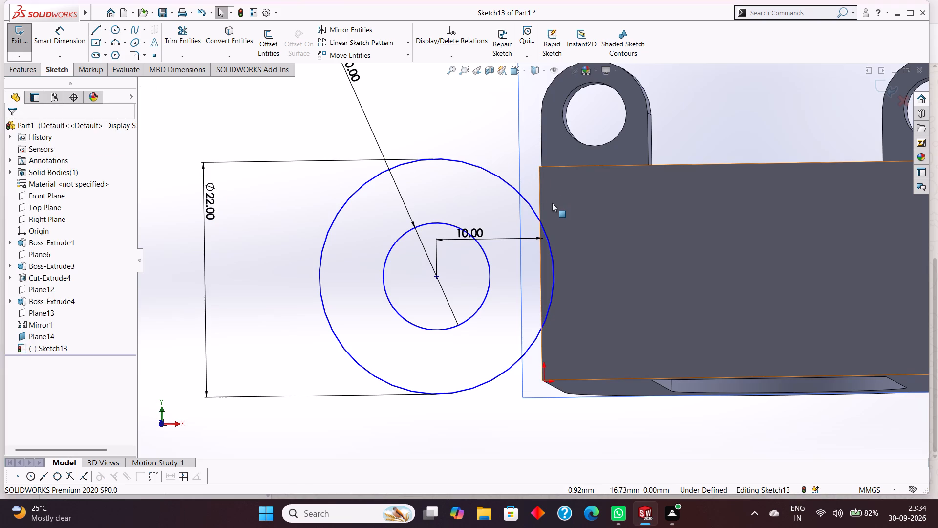
Undo all edits in the current sketch, including the circles, their dimensions and the connecting lines.
key(ctrl+z)
key(ctrl+z)
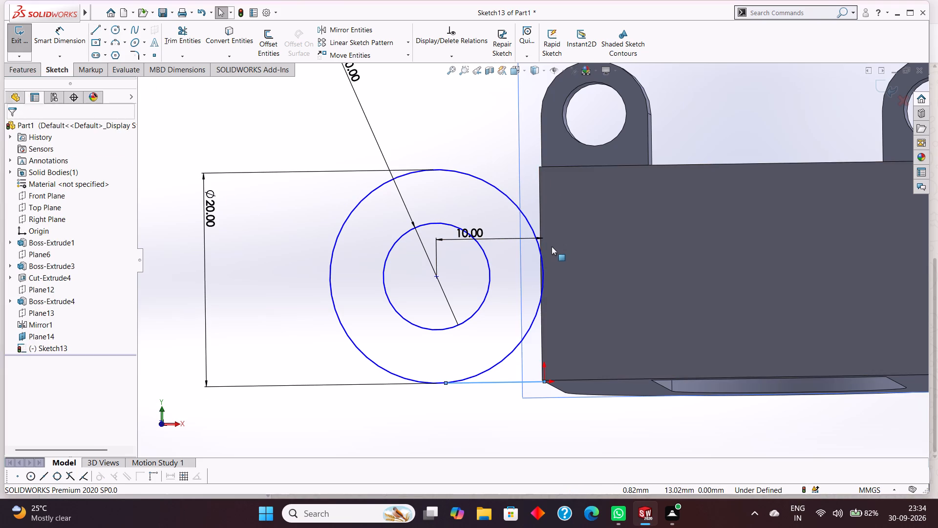
key(ctrl+z)
key(ctrl+z)
key(ctrl+z)
key(ctrl+z)
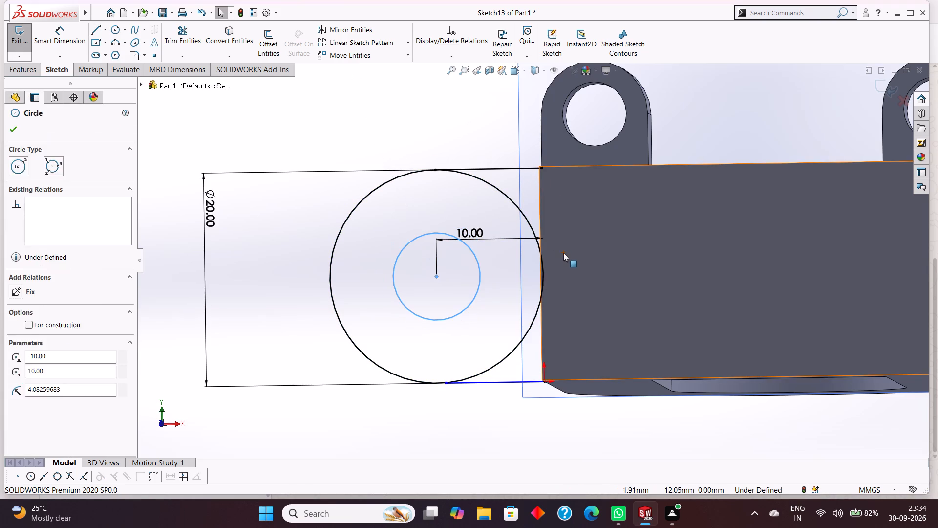
key(ctrl+z)
key(ctrl+z)
key(ctrl+z)
key(ctrl+z)
key(ctrl+z)
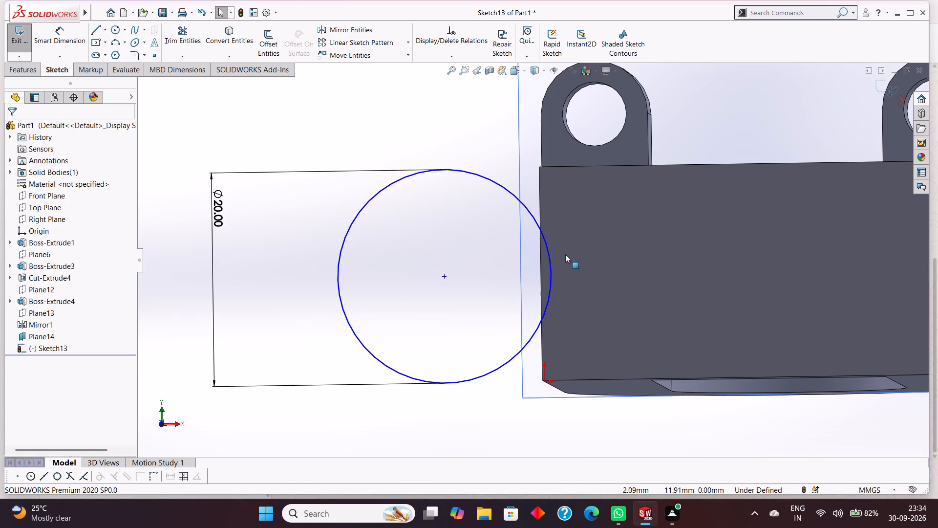
key(ctrl+z)
key(ctrl+z)
key(ctrl+z)
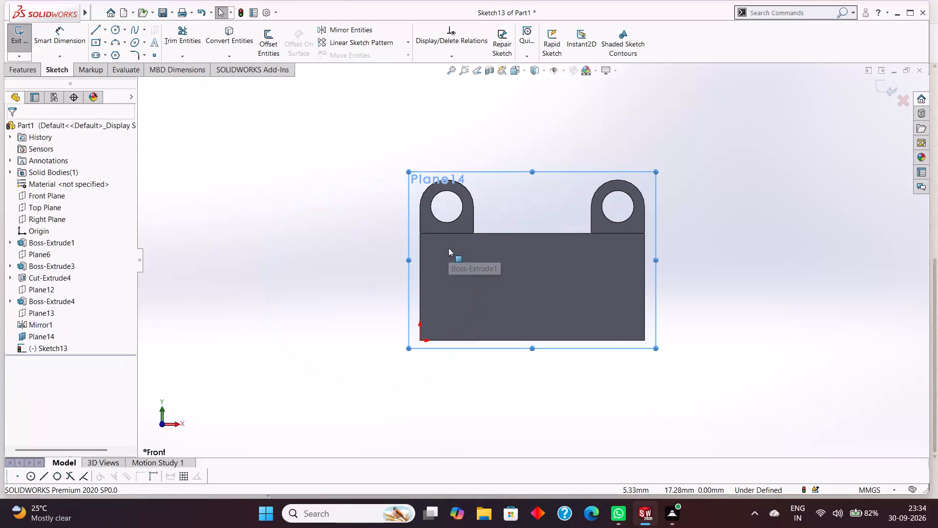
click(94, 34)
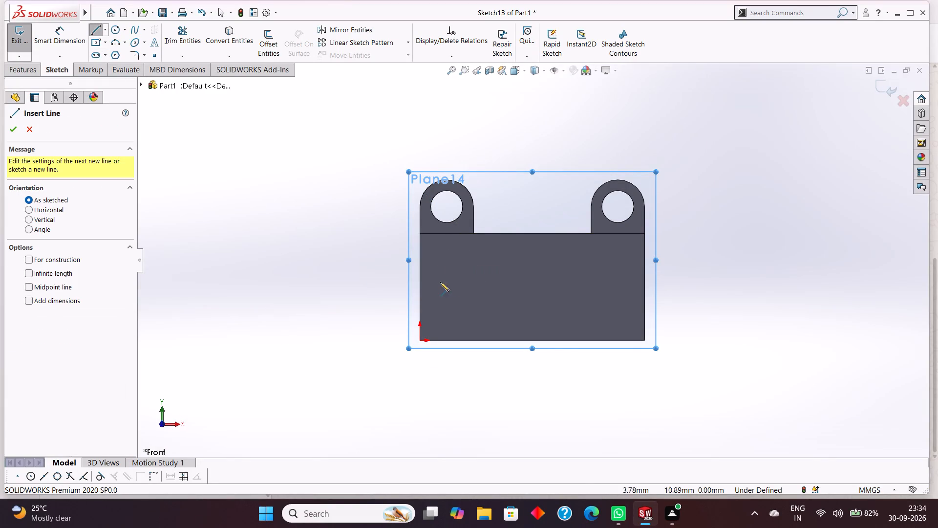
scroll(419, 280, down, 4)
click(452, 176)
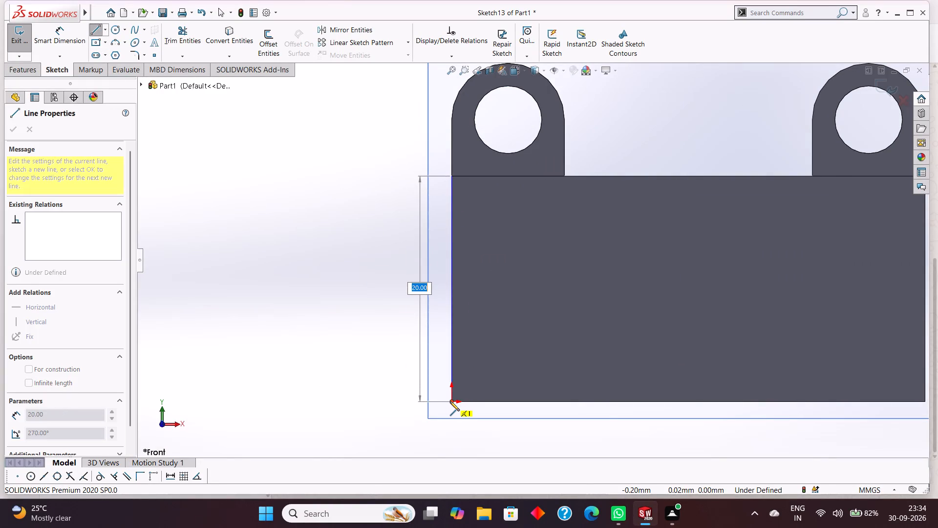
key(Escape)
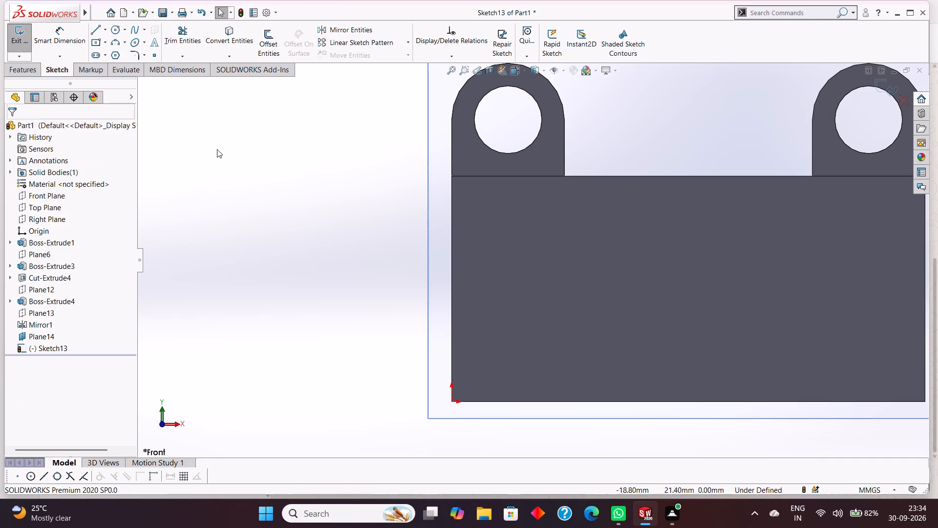
Sketch a 10 mm horizontal construction line outward from the midpoint of the block's left vertical edge.
click(107, 30)
click(120, 52)
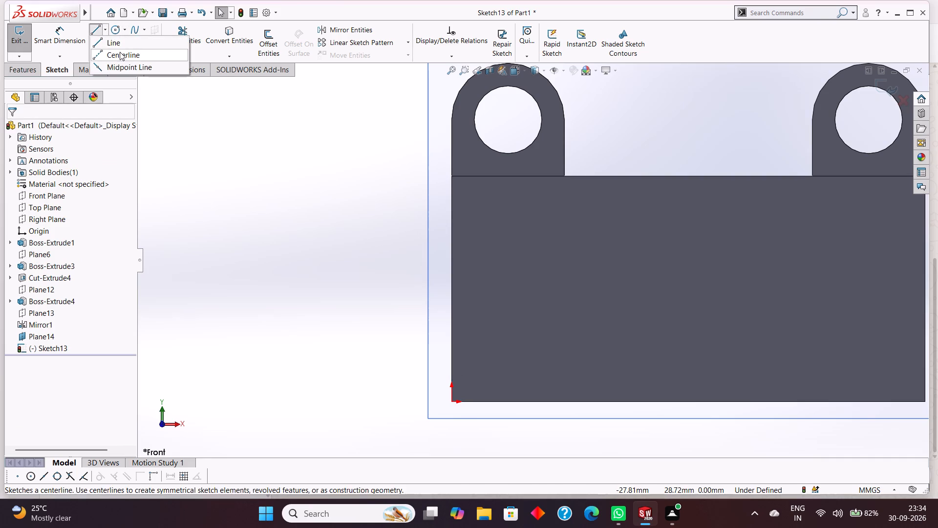
click(451, 288)
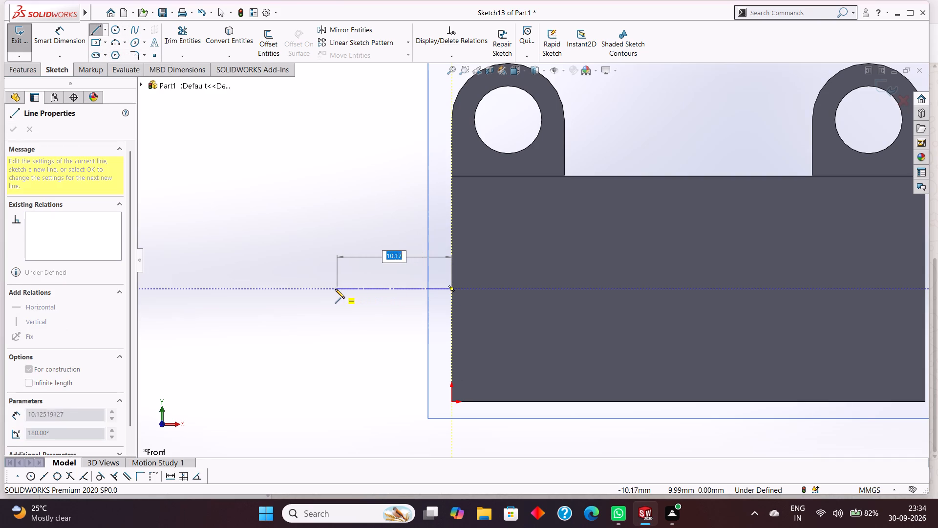
text(10)
key(Return)
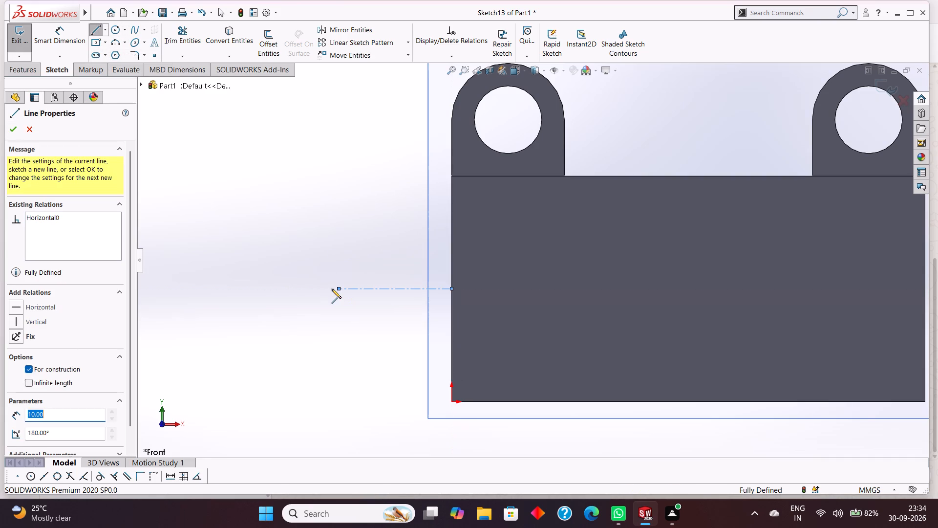
right_click(341, 322)
click(362, 328)
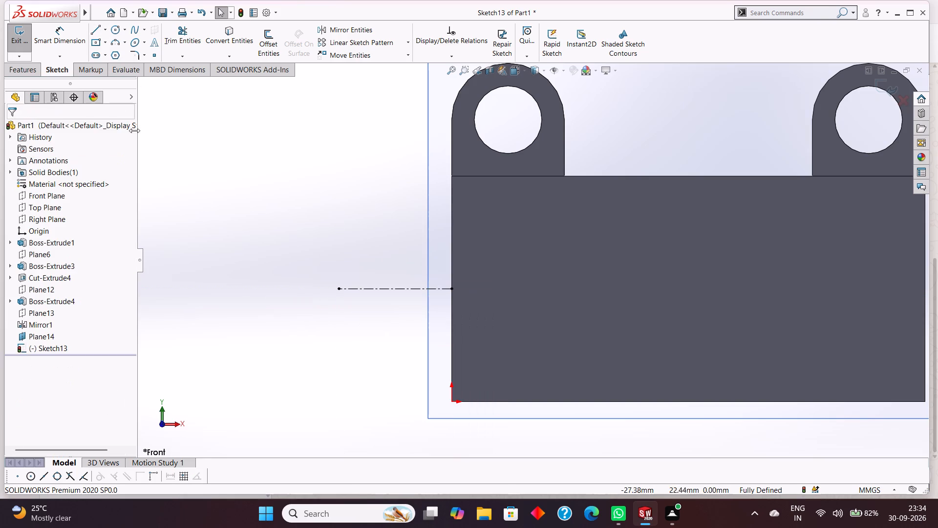
Sketch a circle of radius 10 mm centred on the outer end of the construction line.
click(120, 30)
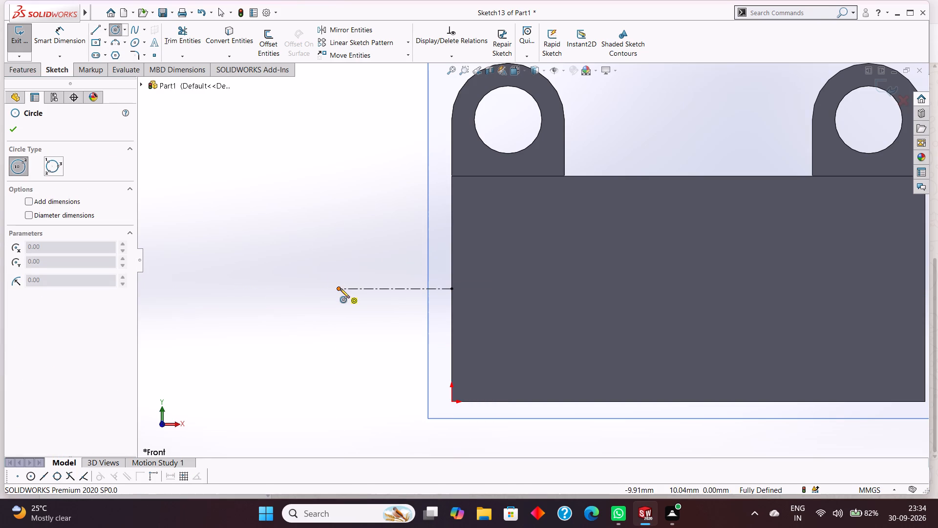
click(339, 288)
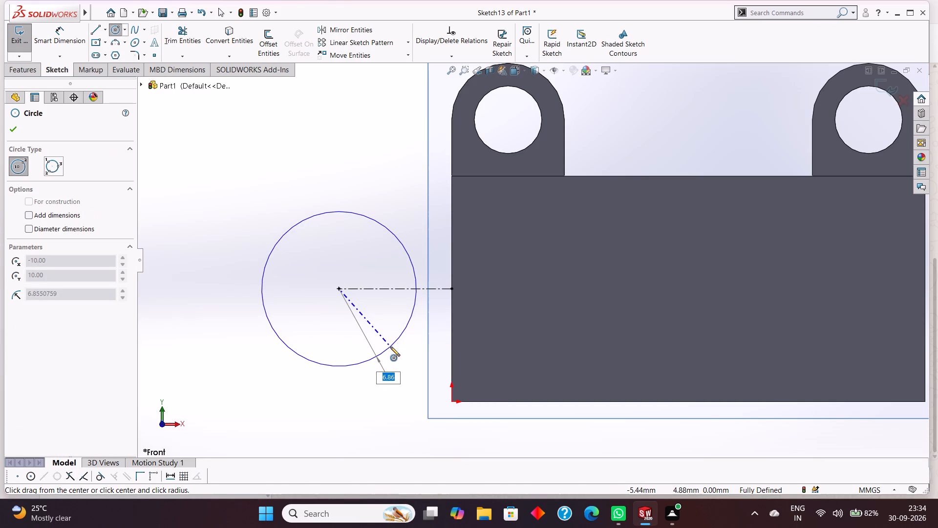
text(10)
key(Return)
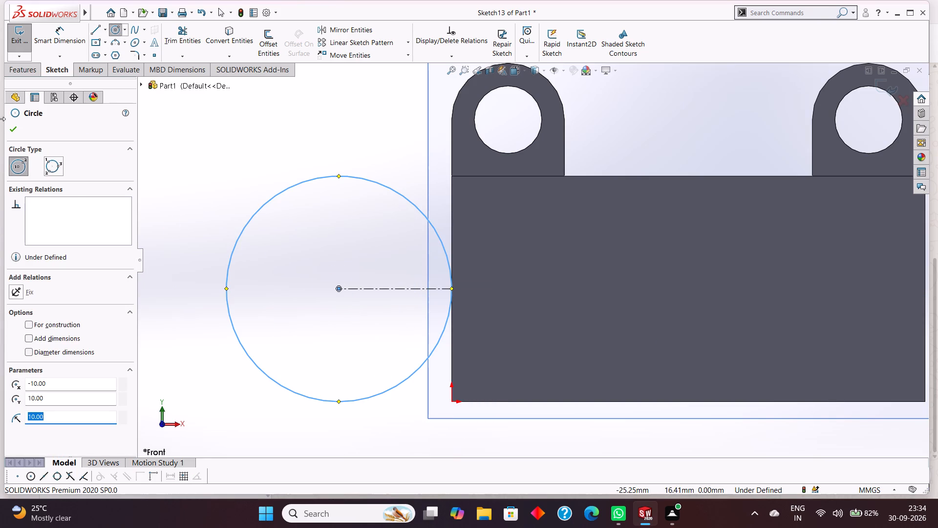
click(16, 128)
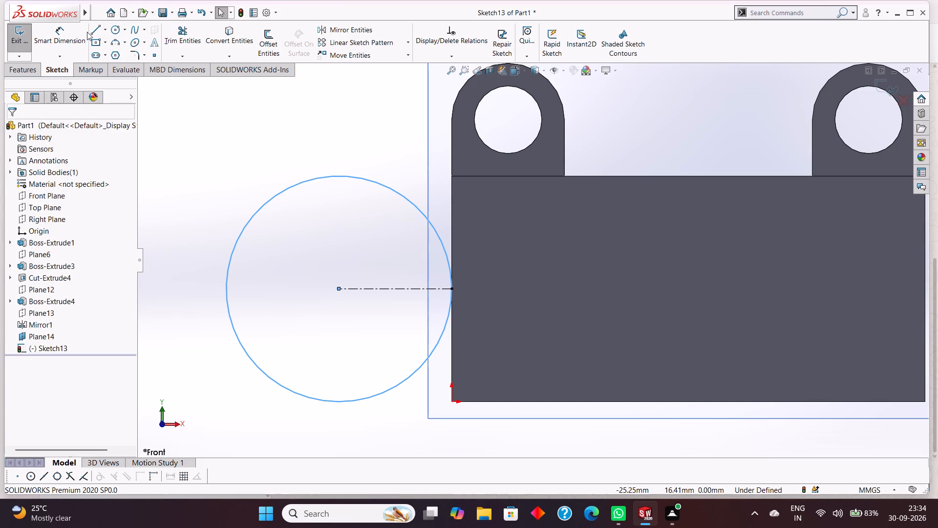
Connect the circle's top point, the block's upper and lower left corners and the circle's bottom point with three lines.
click(96, 32)
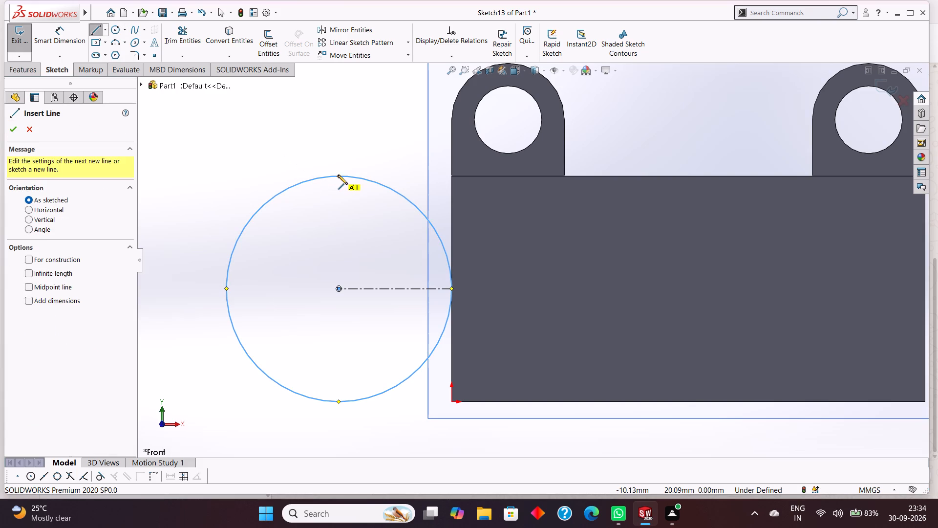
click(338, 175)
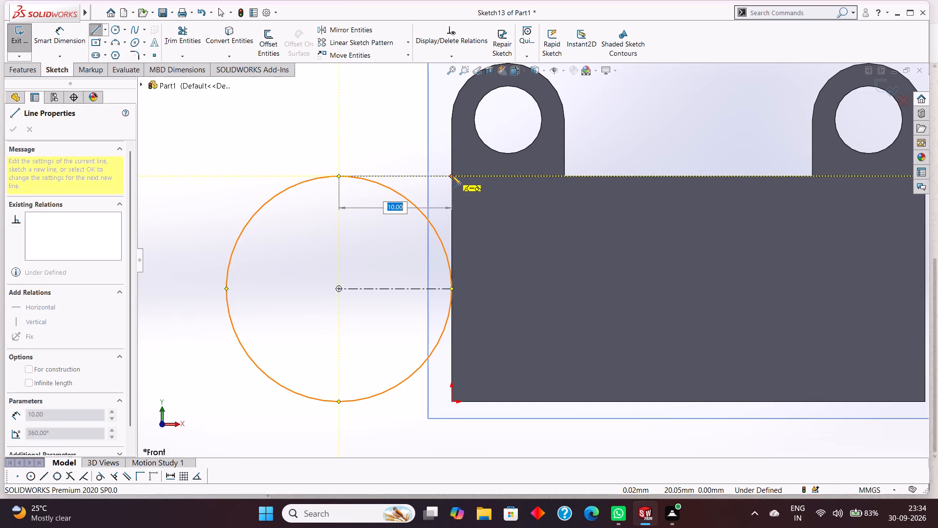
click(452, 176)
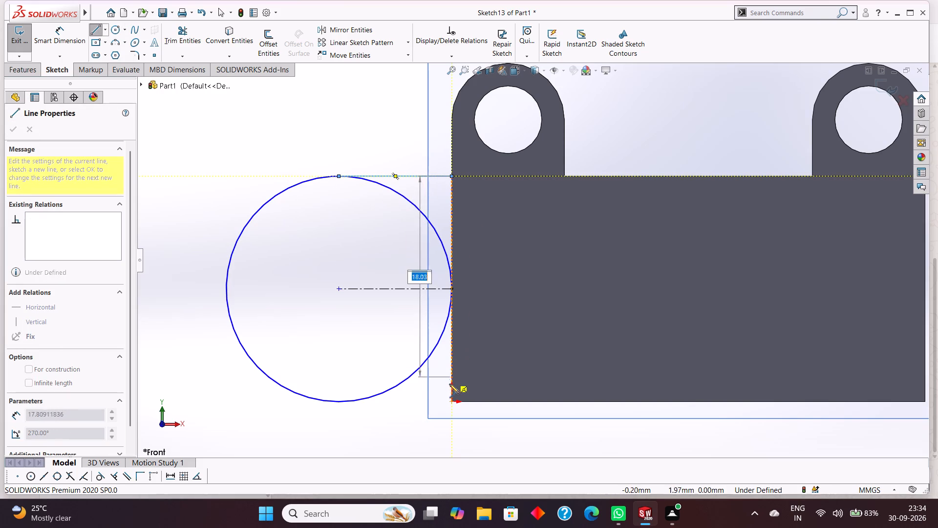
click(452, 399)
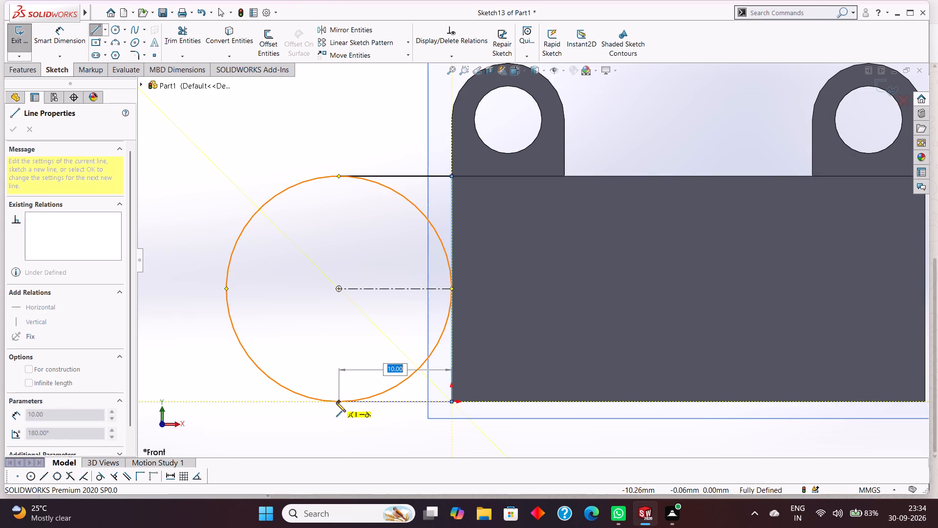
click(336, 402)
right_click(352, 423)
click(384, 409)
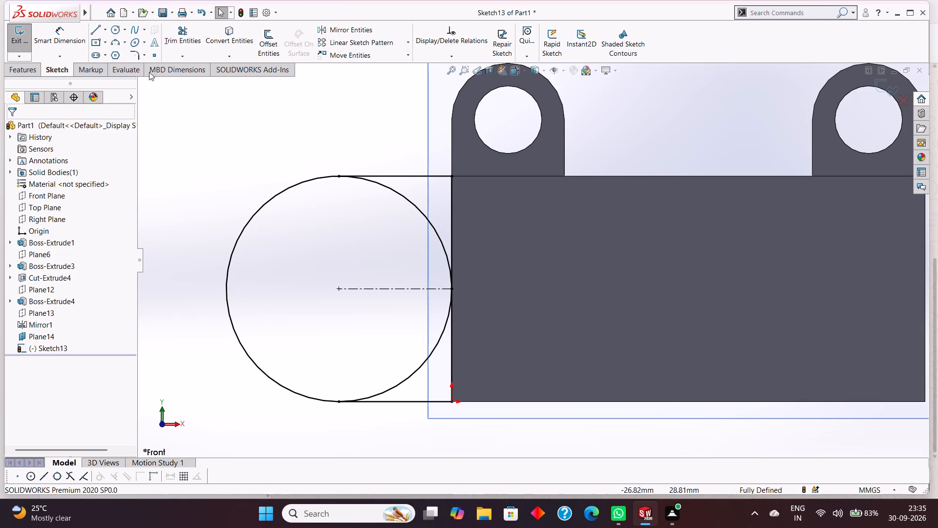
Sketch a concentric inner circle of radius 5 mm at the outer circle's centre.
click(114, 27)
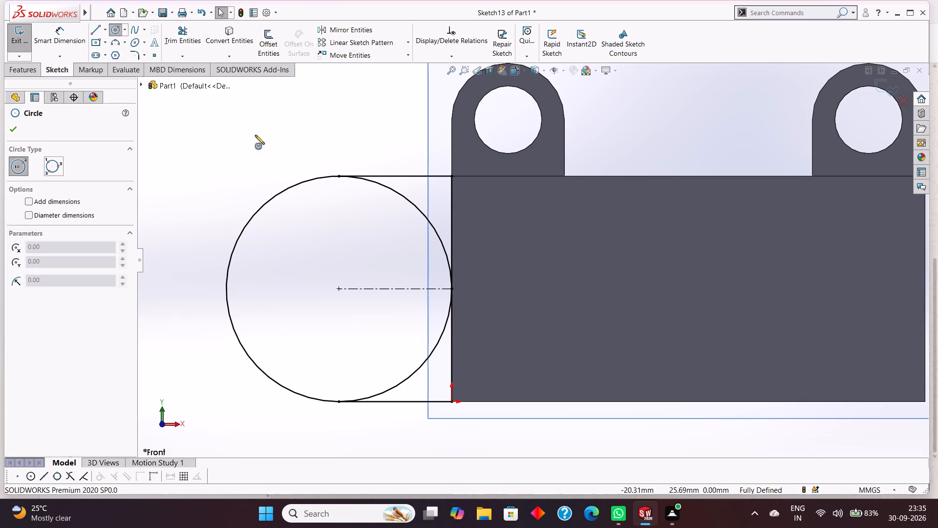
drag(340, 288, 368, 313)
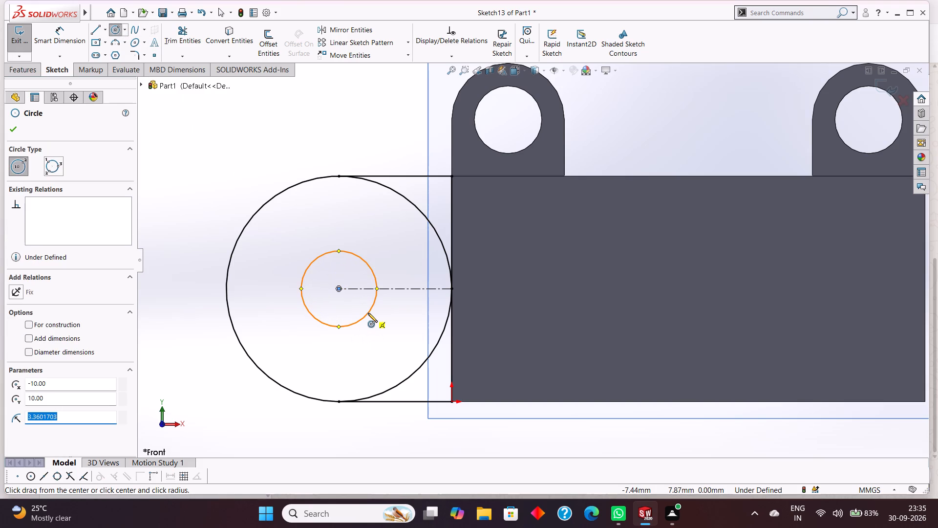
key(5)
key(Return)
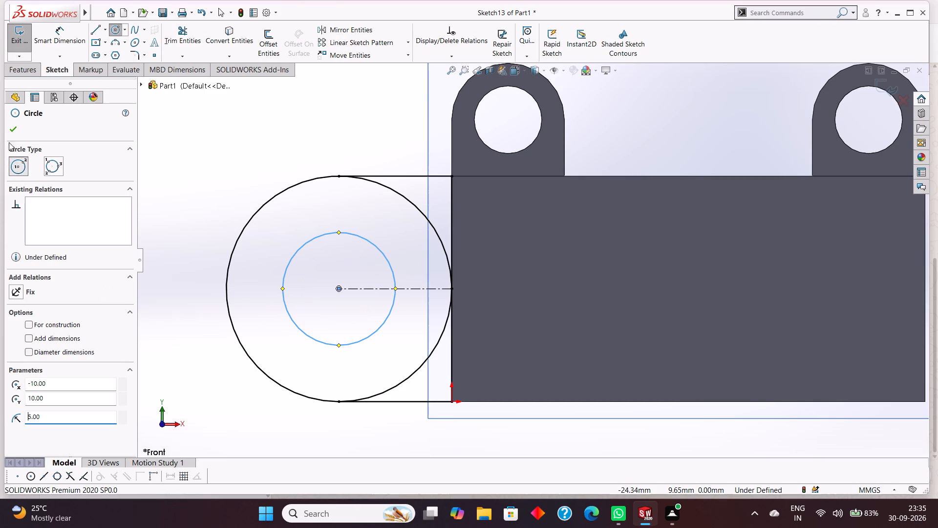
click(16, 129)
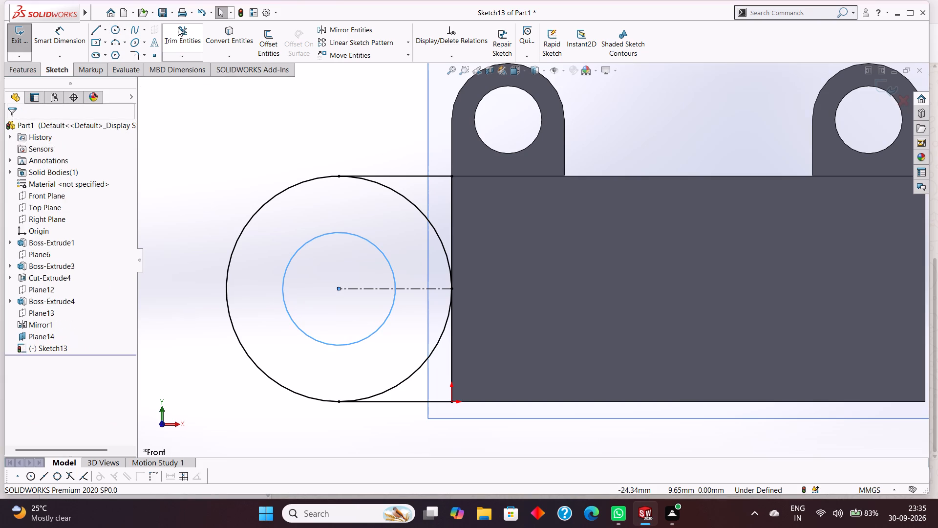
Trim both inner quarter arcs of the outer circle nearest the block, leaving a rounded tab profile.
click(179, 27)
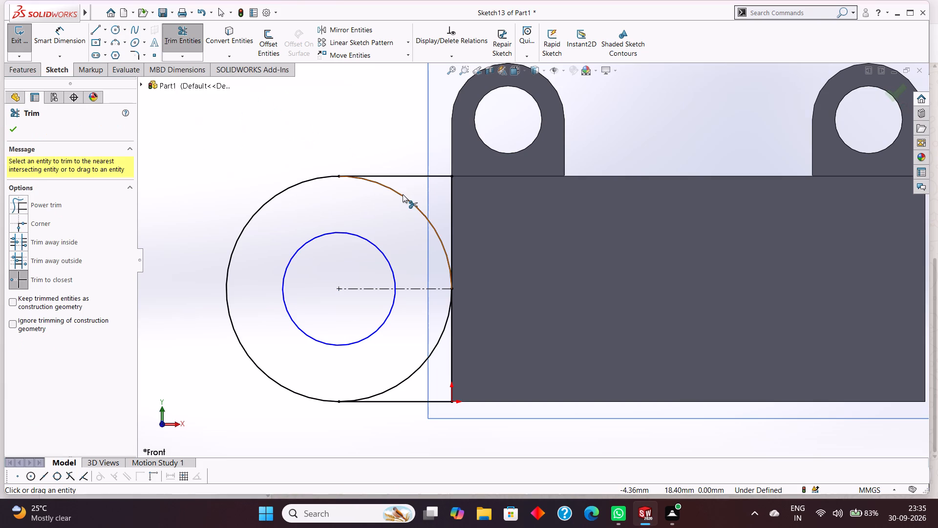
click(403, 194)
click(438, 345)
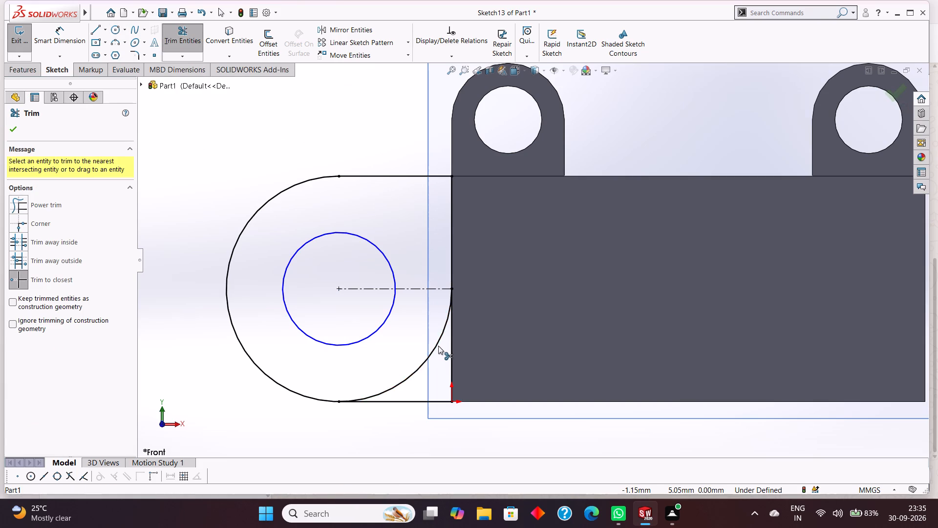
click(18, 131)
Extrude the rounded tab profile with its hole as a 5 mm blind boss merged with the block.
click(20, 70)
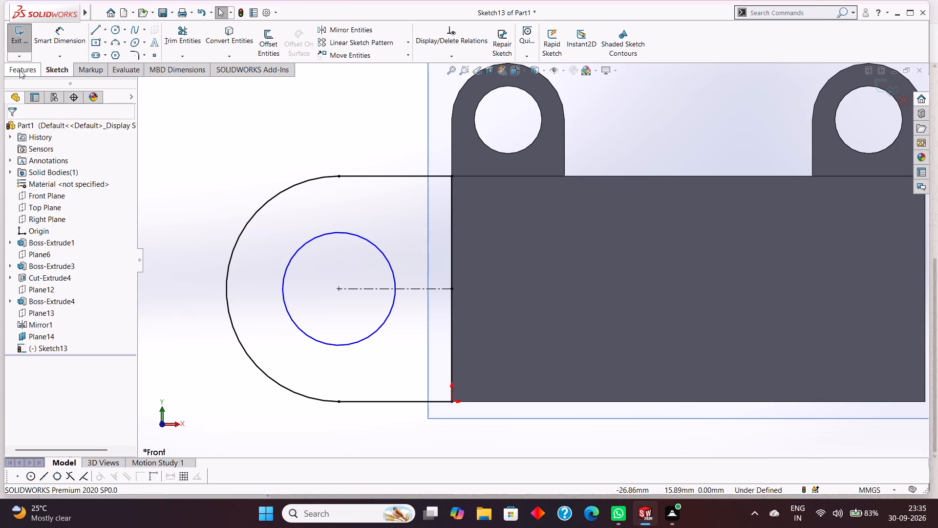
middle_drag(212, 110, 264, 131)
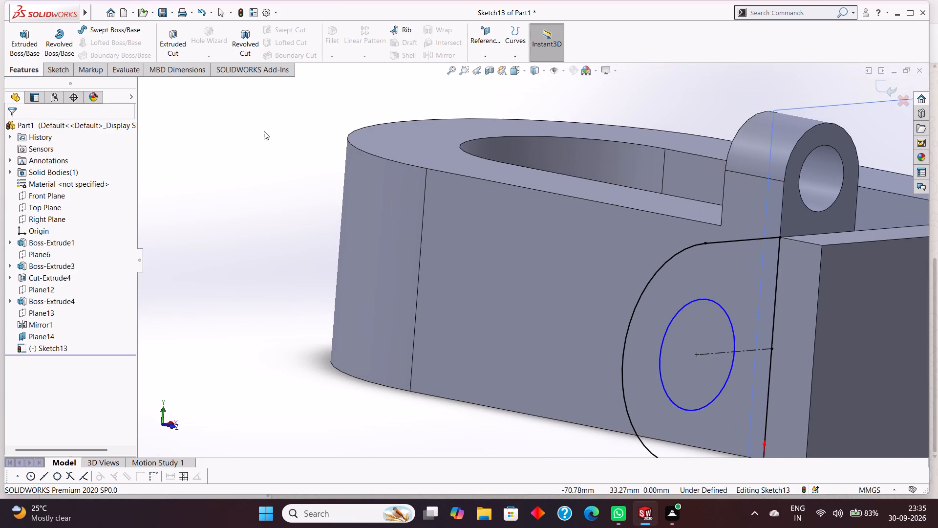
middle_drag(264, 131, 263, 132)
scroll(265, 130, up, 2)
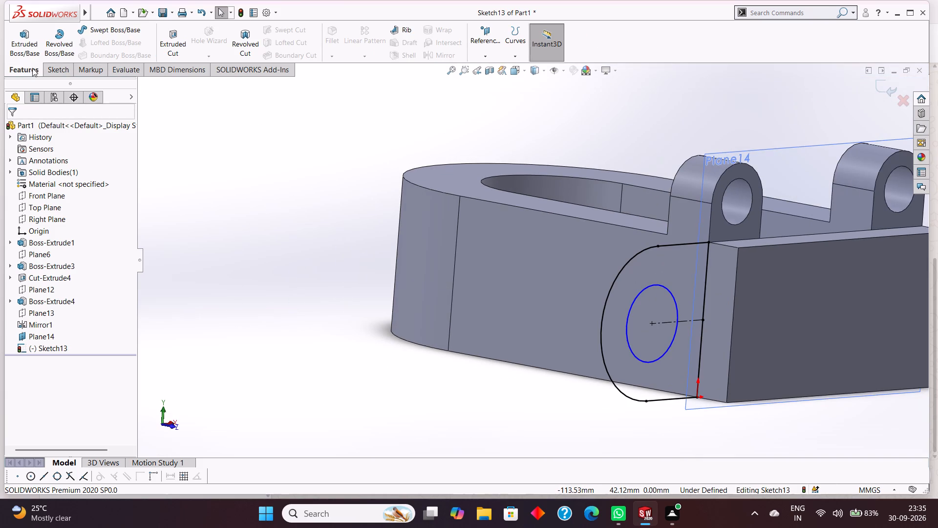
click(52, 66)
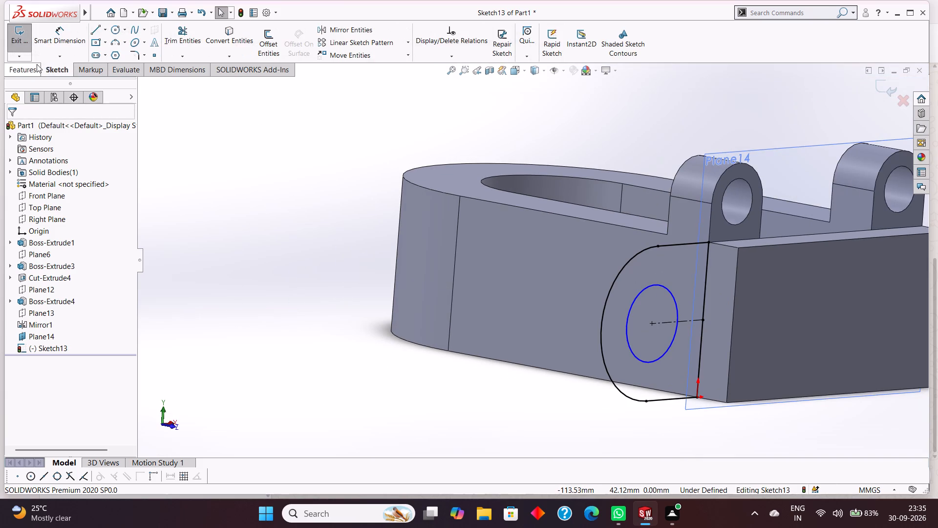
click(34, 64)
click(25, 36)
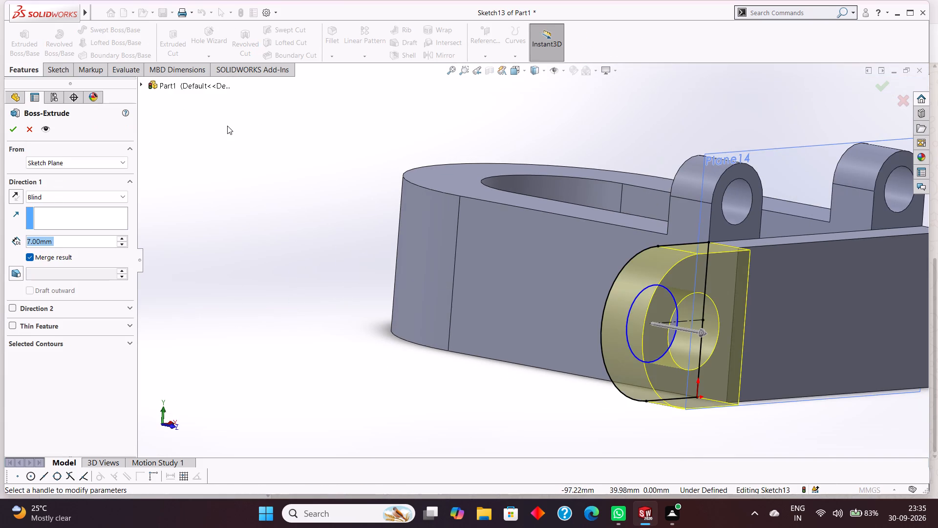
middle_drag(227, 126, 262, 167)
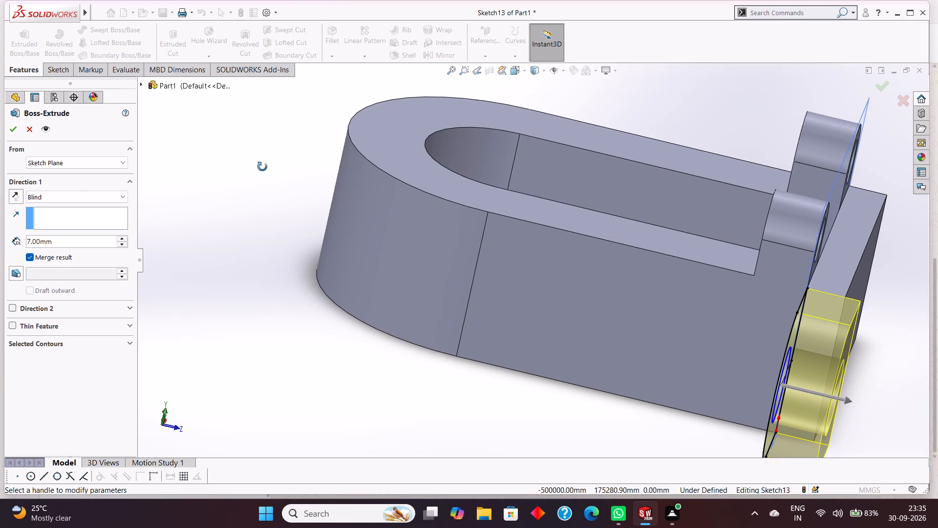
middle_drag(262, 167, 237, 176)
click(60, 238)
drag(83, 236, 21, 236)
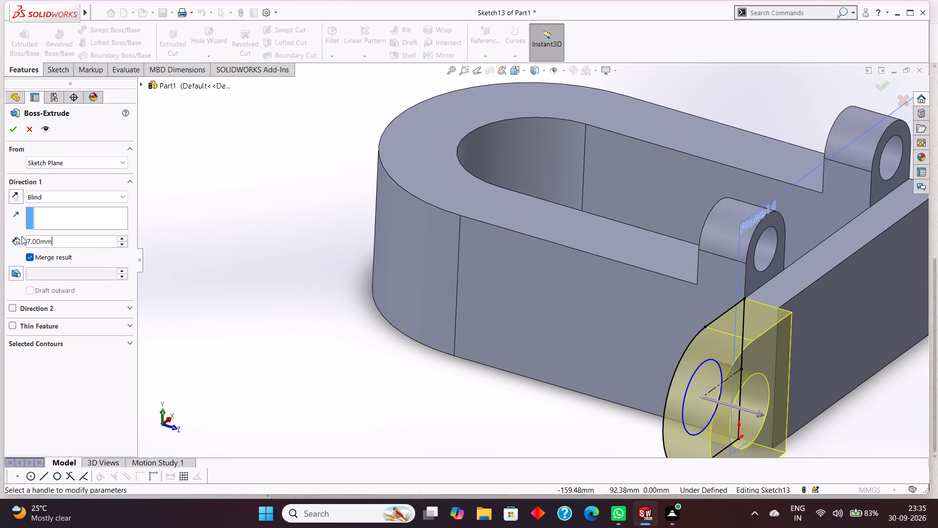
drag(21, 236, 12, 236)
drag(63, 242, 21, 241)
key(5)
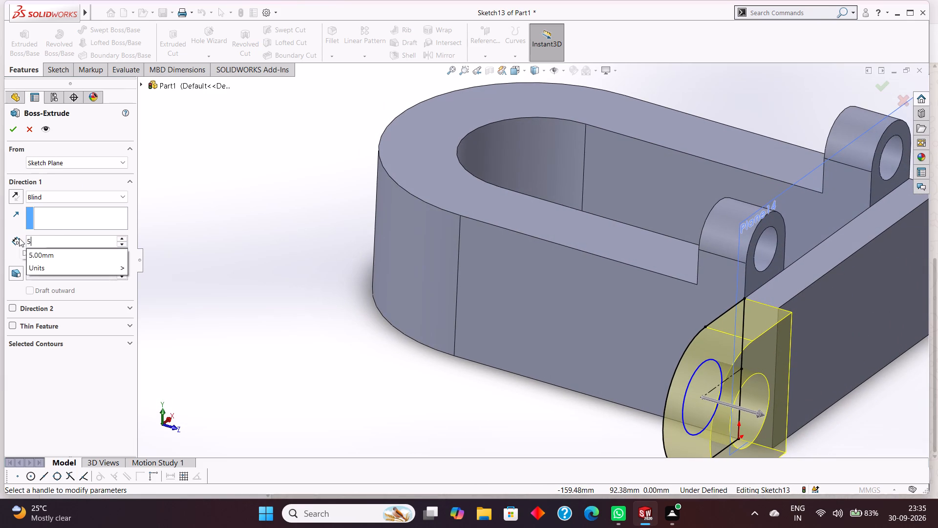
key(Return)
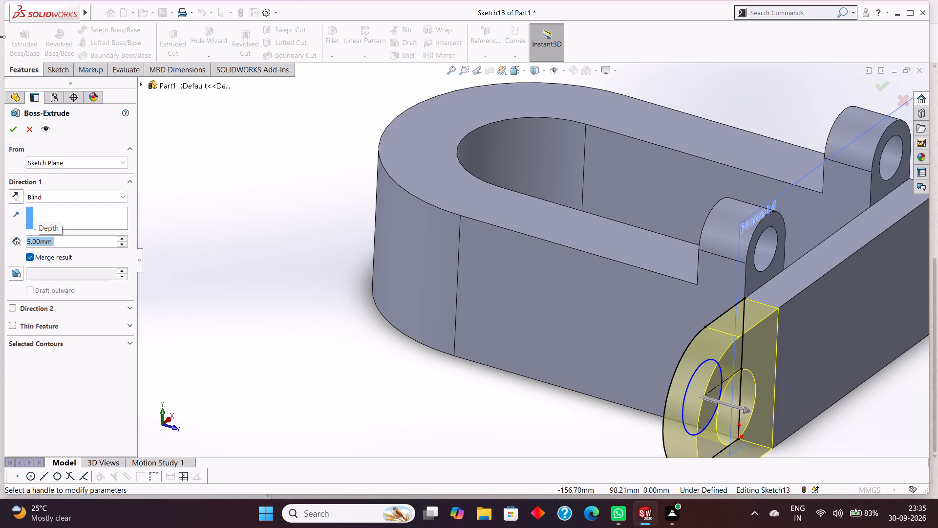
click(17, 132)
Hide the reference plane Plane14 used for the side tab sketch.
click(262, 193)
middle_drag(278, 195, 298, 235)
scroll(298, 230, up, 5)
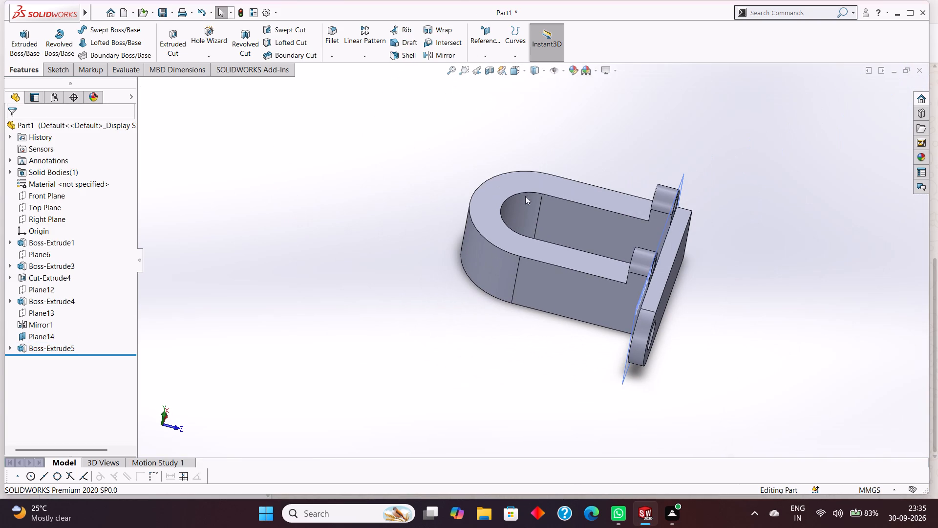
middle_drag(752, 177, 730, 204)
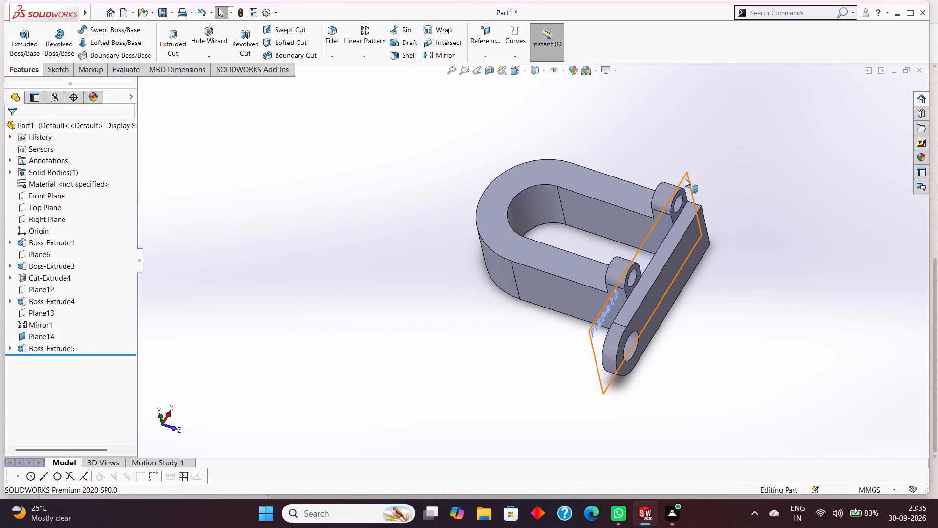
right_click(685, 178)
click(723, 163)
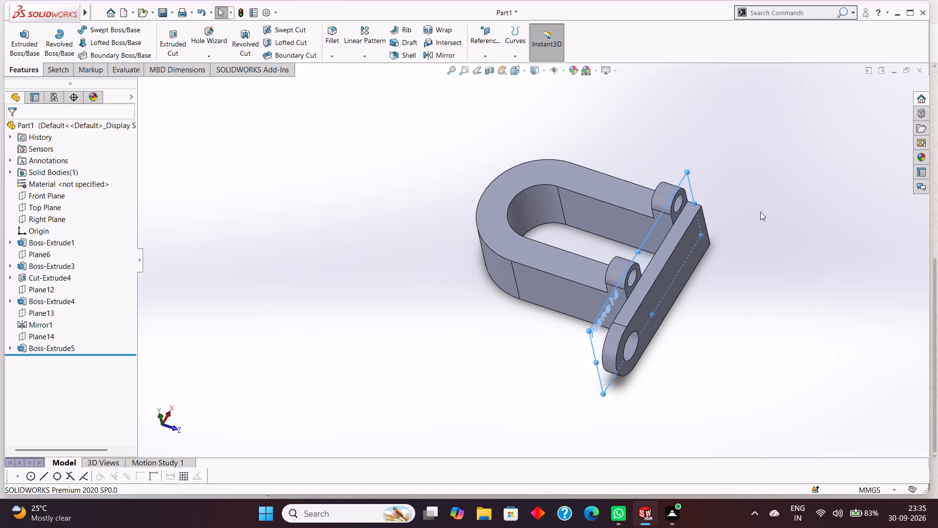
middle_drag(760, 212, 831, 214)
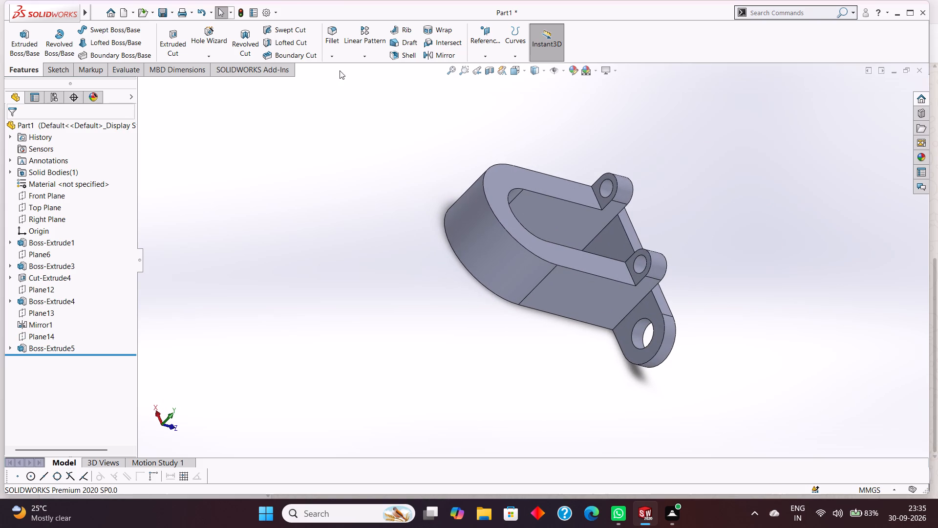
Create a reference plane offset 21 mm from the Right Plane, through the middle of the block.
click(363, 52)
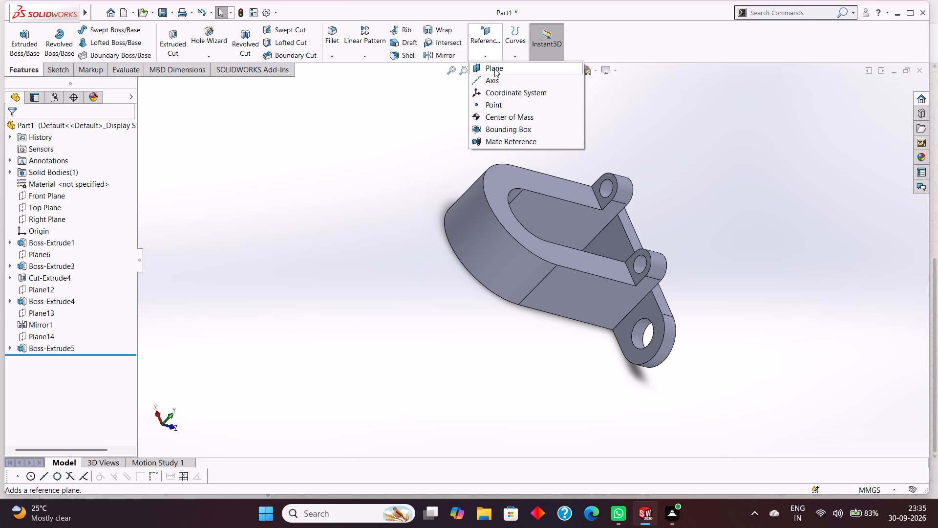
click(493, 65)
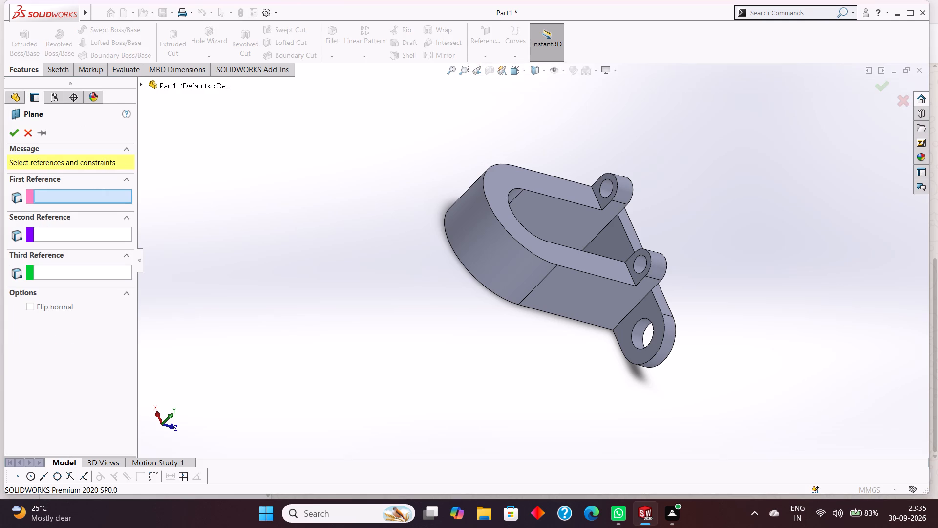
click(145, 84)
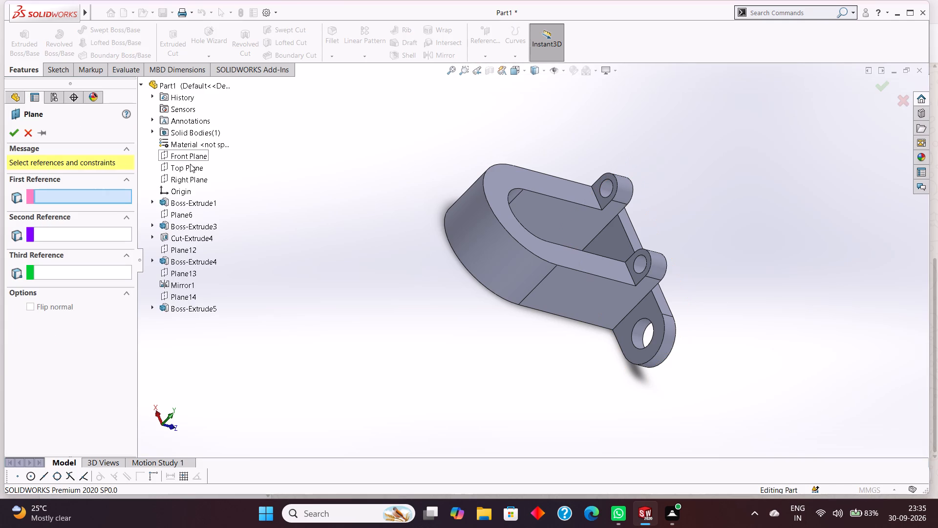
click(190, 176)
middle_drag(281, 240, 293, 192)
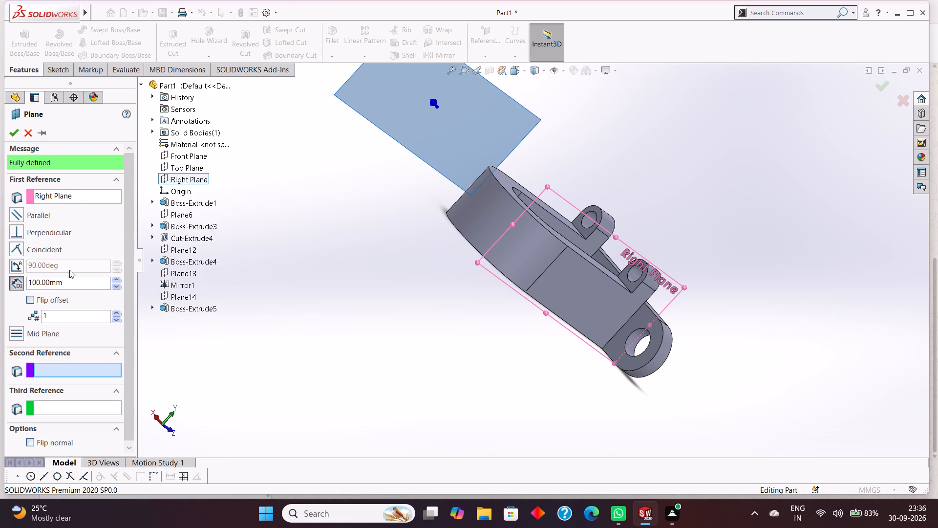
drag(71, 282, 19, 273)
text(21)
key(Return)
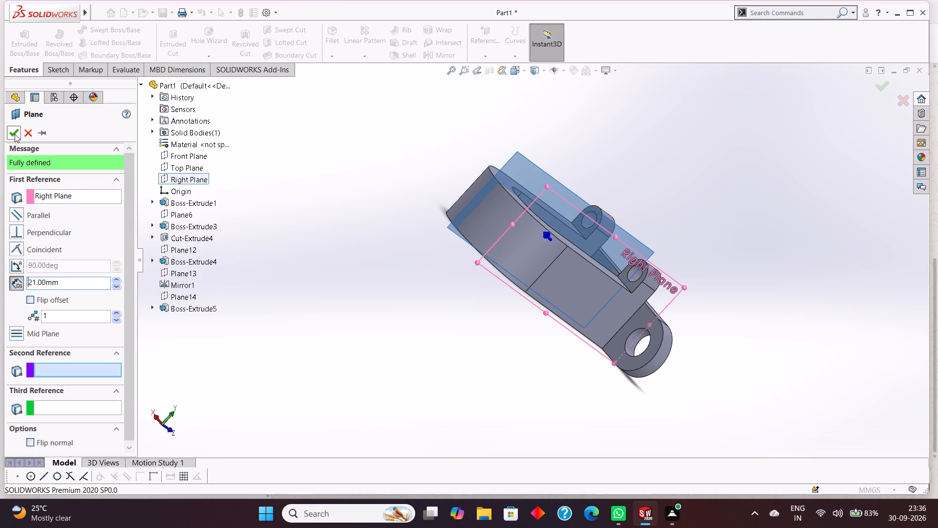
click(16, 131)
drag(369, 289, 408, 320)
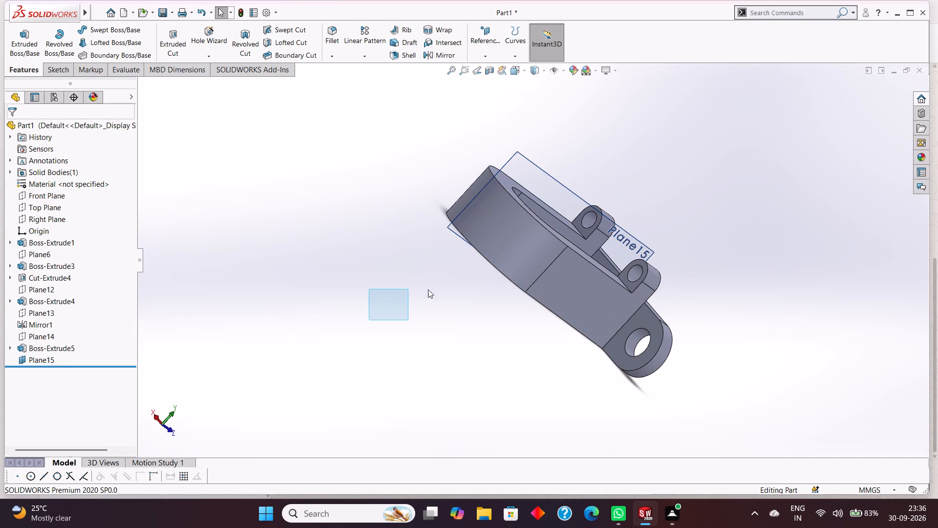
middle_drag(428, 289, 442, 322)
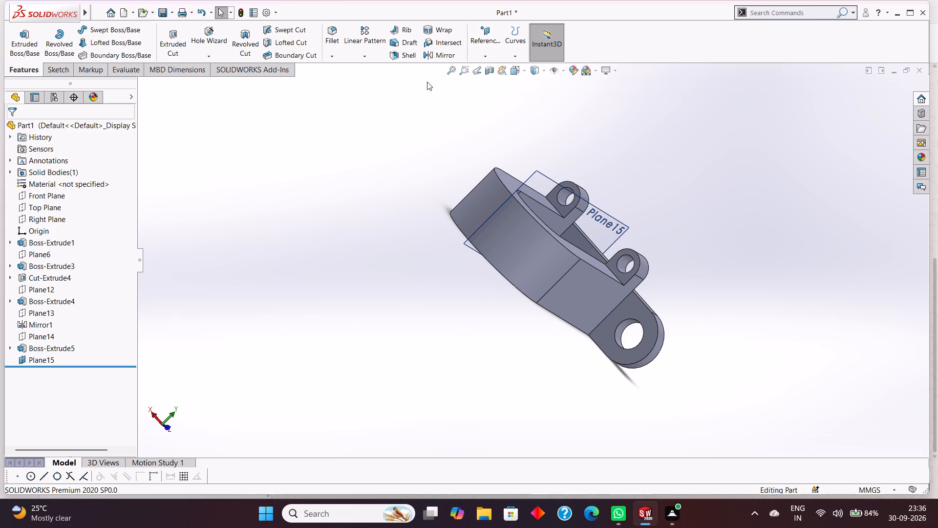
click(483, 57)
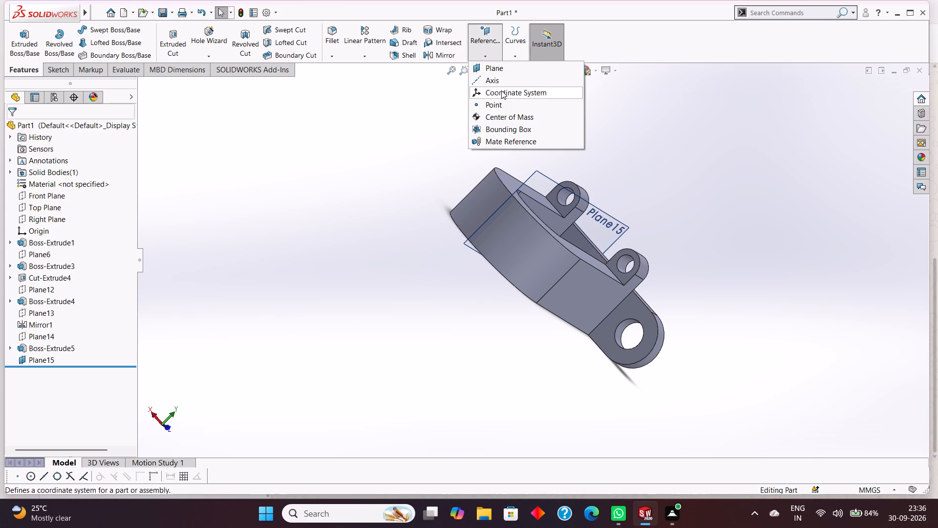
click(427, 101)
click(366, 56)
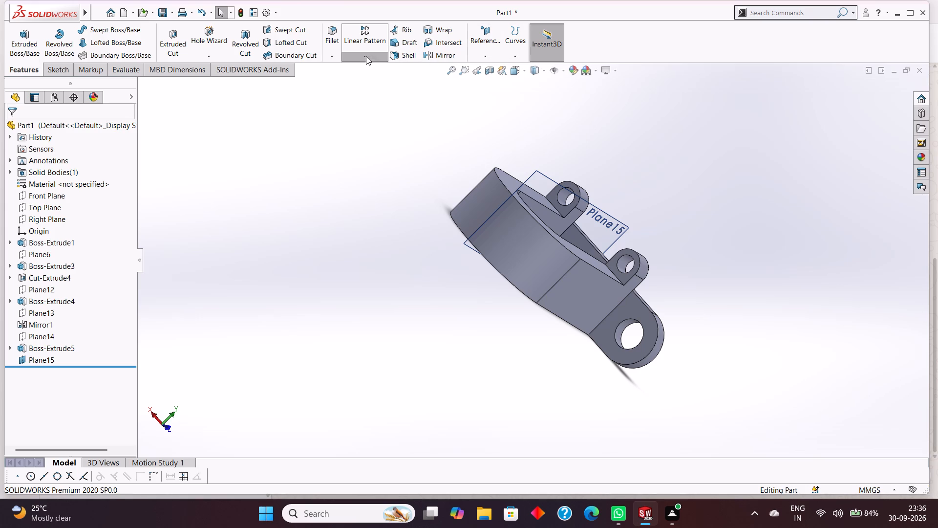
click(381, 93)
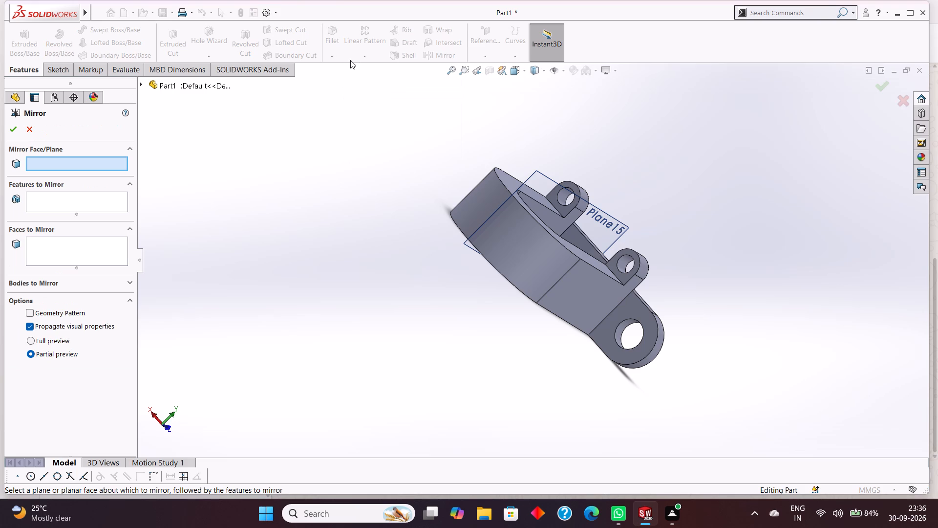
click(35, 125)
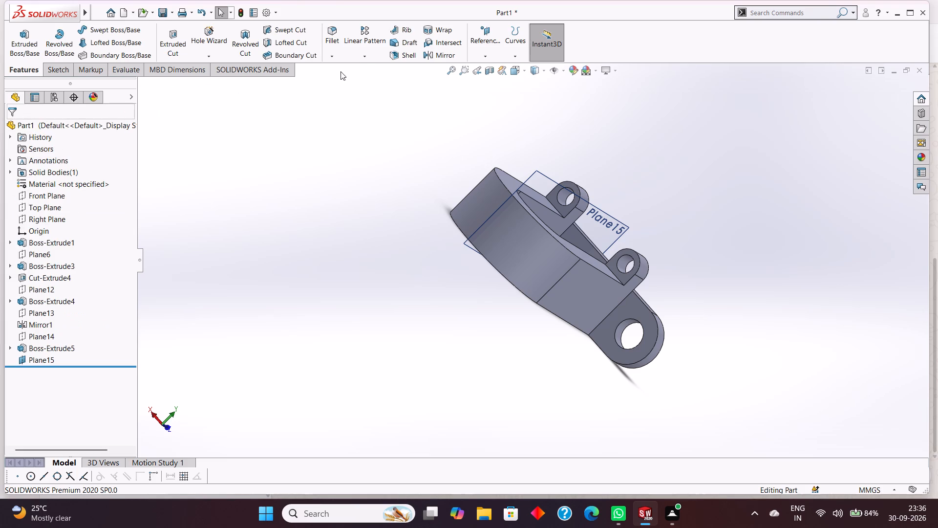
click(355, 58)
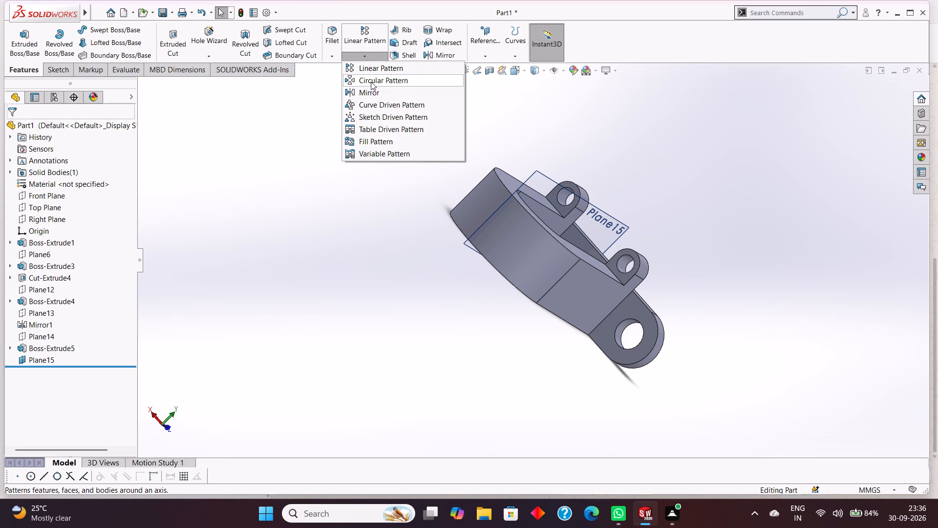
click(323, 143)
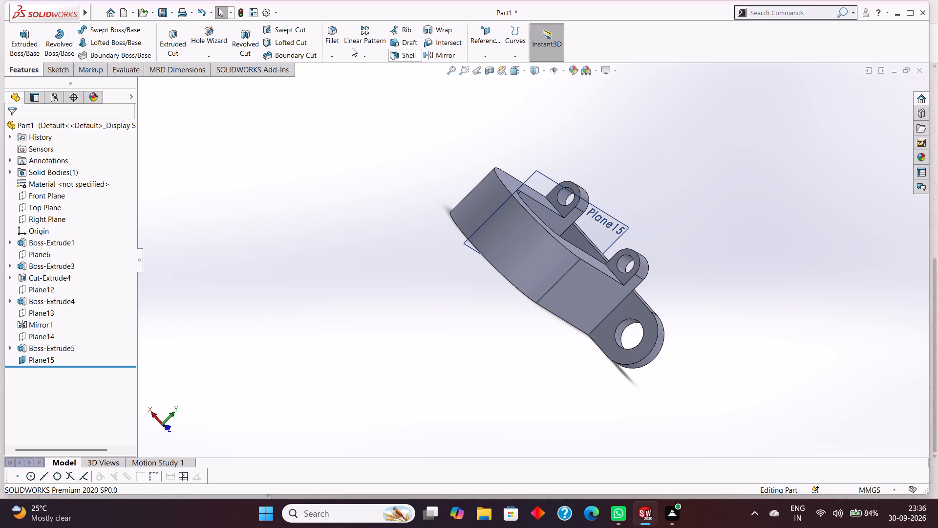
Mirror the rounded, holed side tab (Boss-Extrude5) about Plane15 to the opposite side of the block.
click(362, 59)
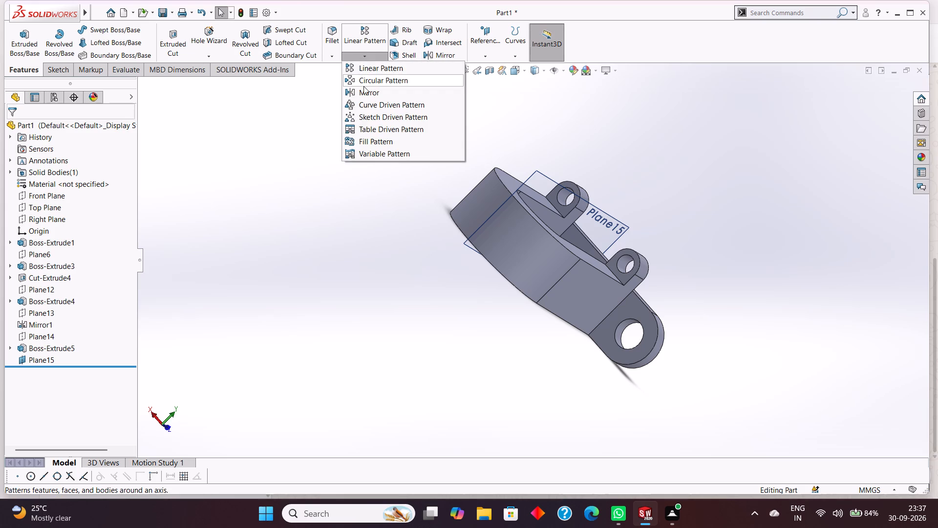
click(364, 88)
middle_drag(382, 139, 399, 91)
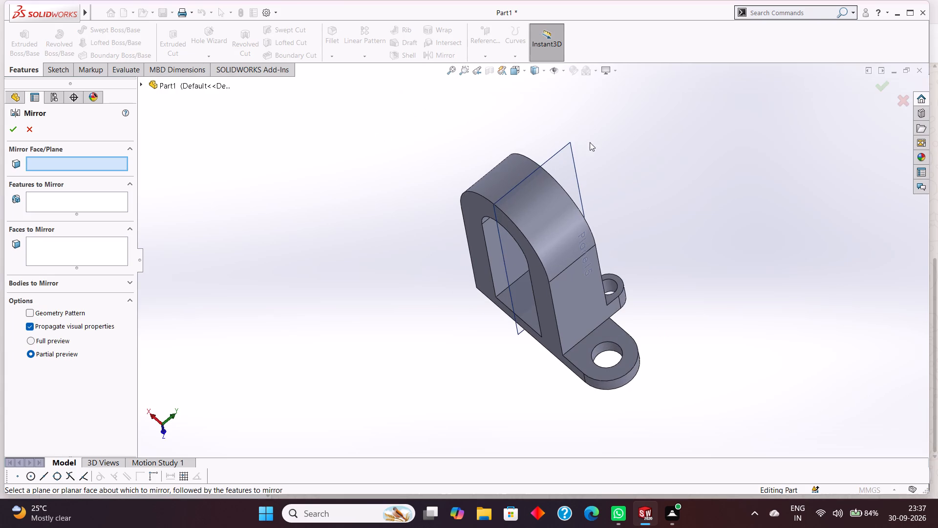
click(566, 145)
middle_drag(645, 169, 631, 154)
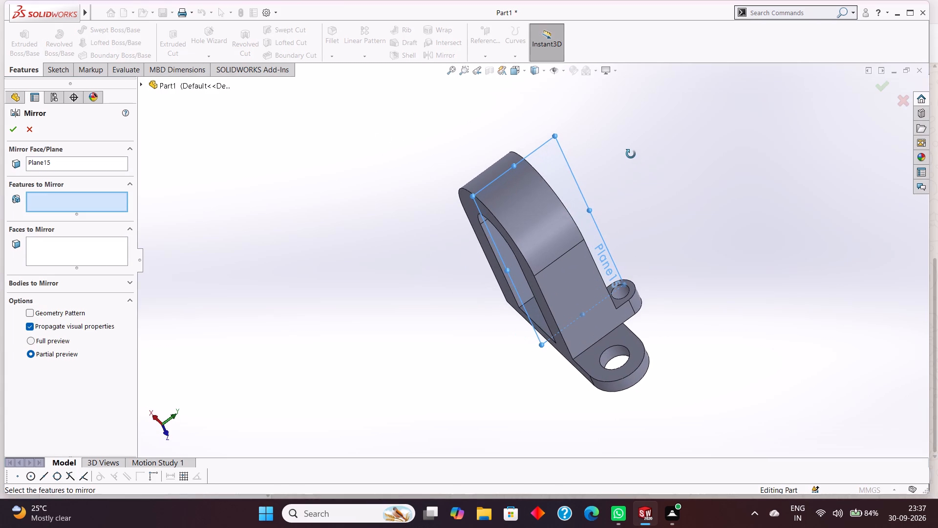
middle_drag(631, 154, 631, 154)
click(626, 332)
middle_drag(734, 278, 781, 263)
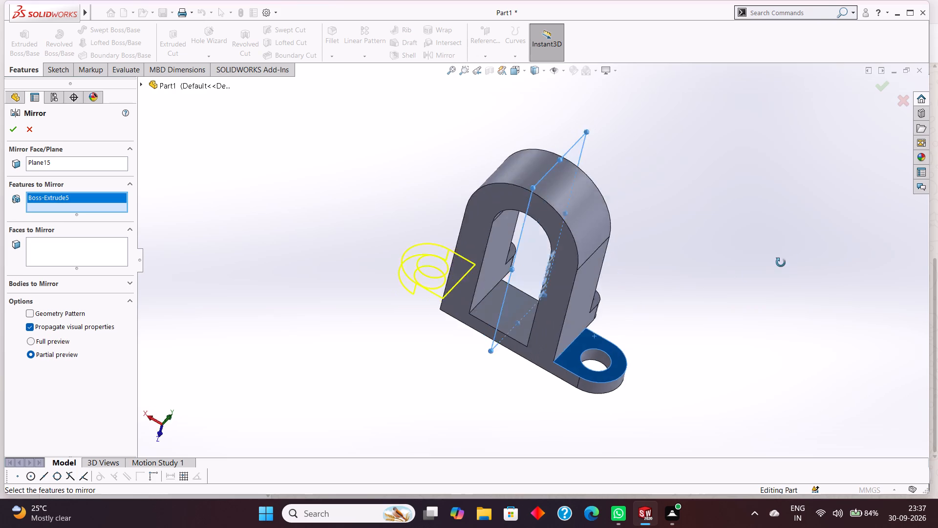
middle_drag(781, 263, 797, 254)
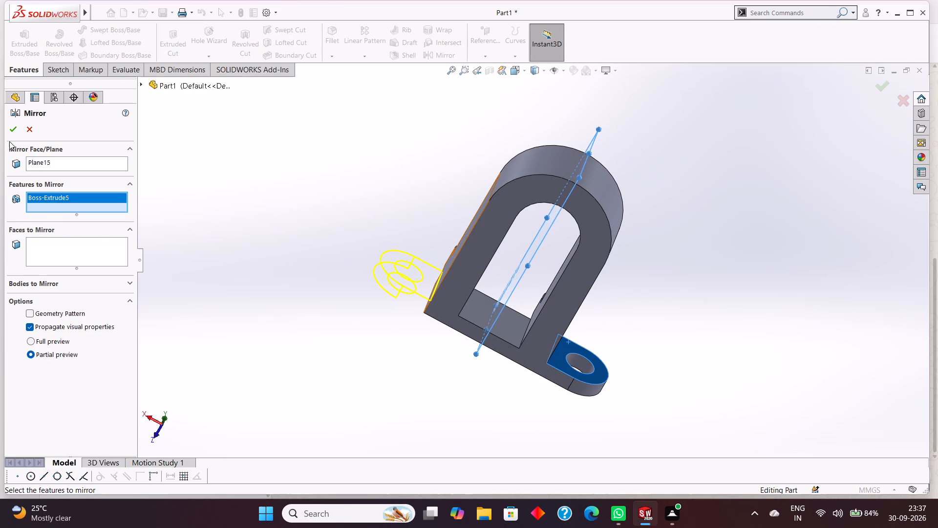
click(13, 134)
click(255, 180)
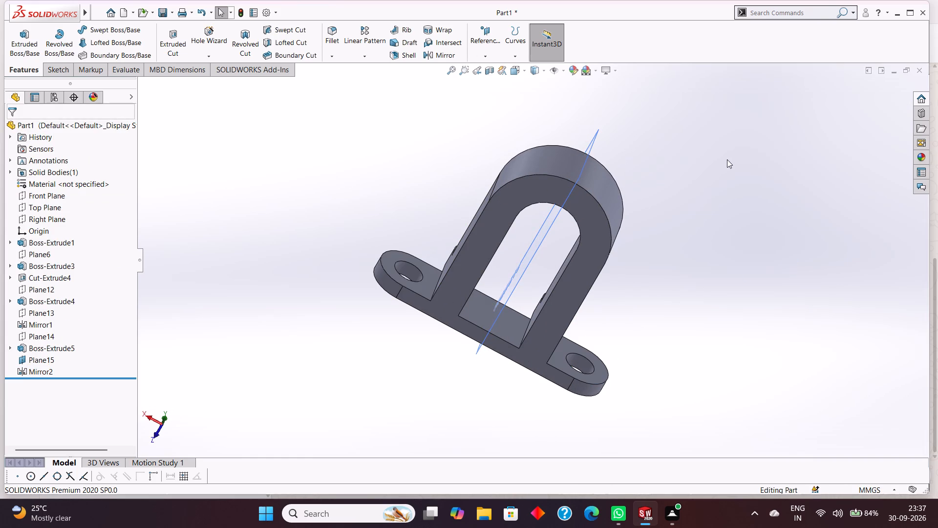
Hide the reference plane Plane15 used for mirroring the side tab.
middle_drag(726, 158, 690, 128)
right_click(575, 132)
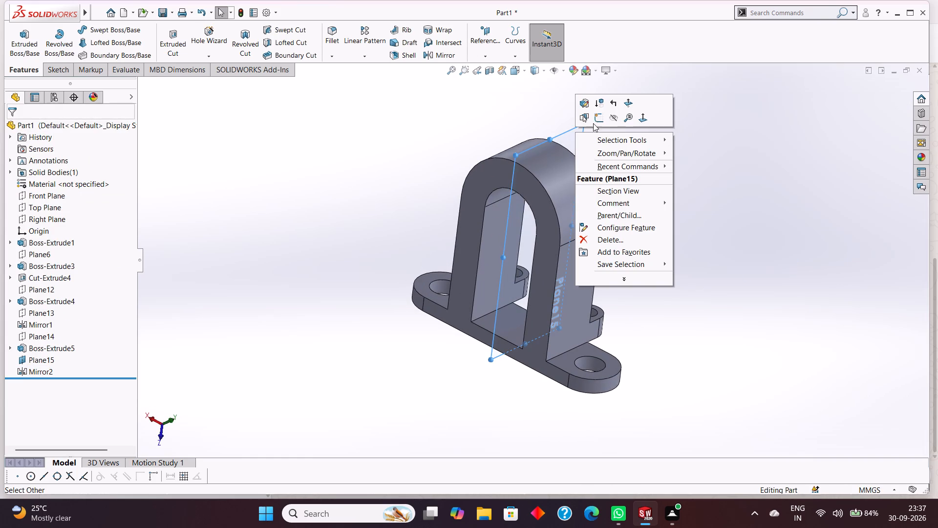
click(612, 120)
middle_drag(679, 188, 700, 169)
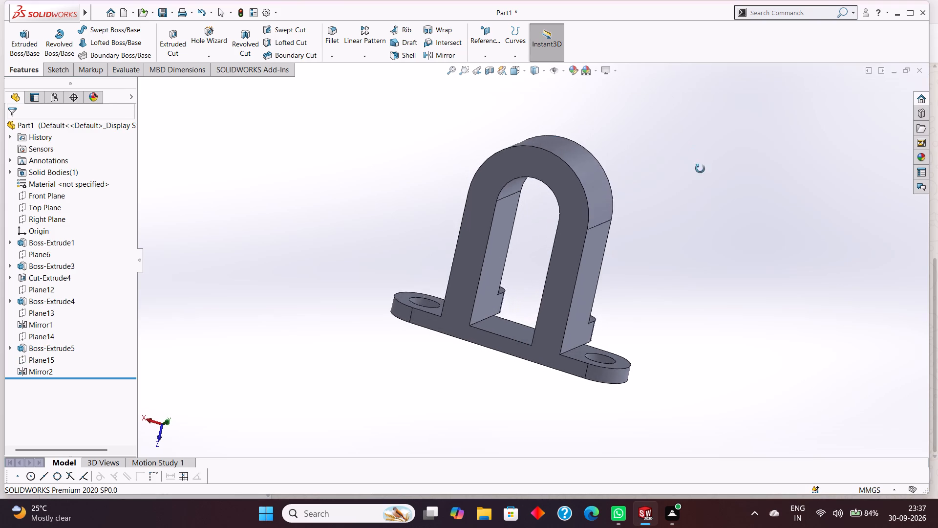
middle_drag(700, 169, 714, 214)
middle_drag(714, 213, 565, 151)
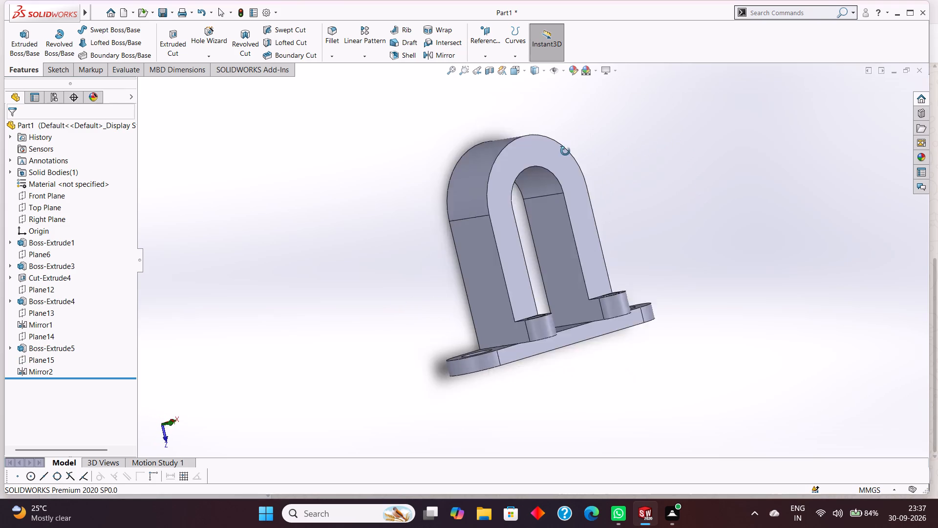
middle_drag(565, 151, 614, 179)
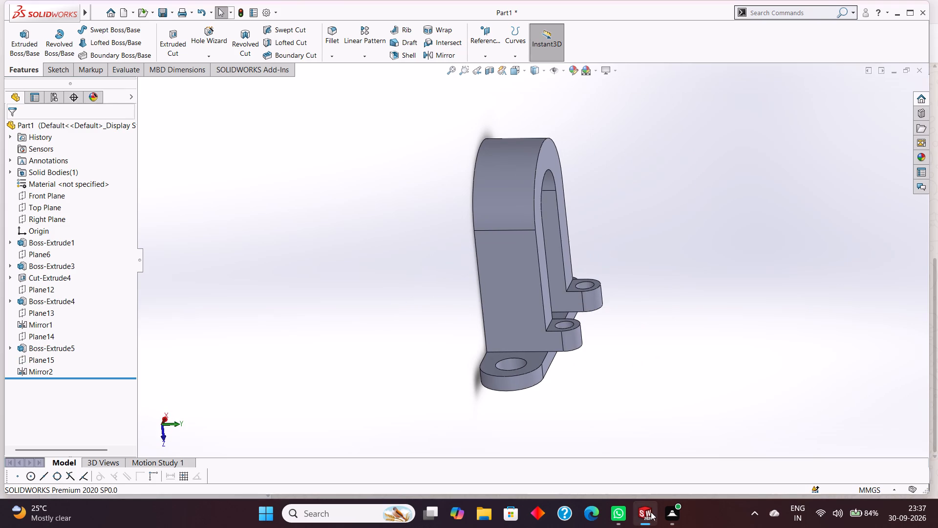
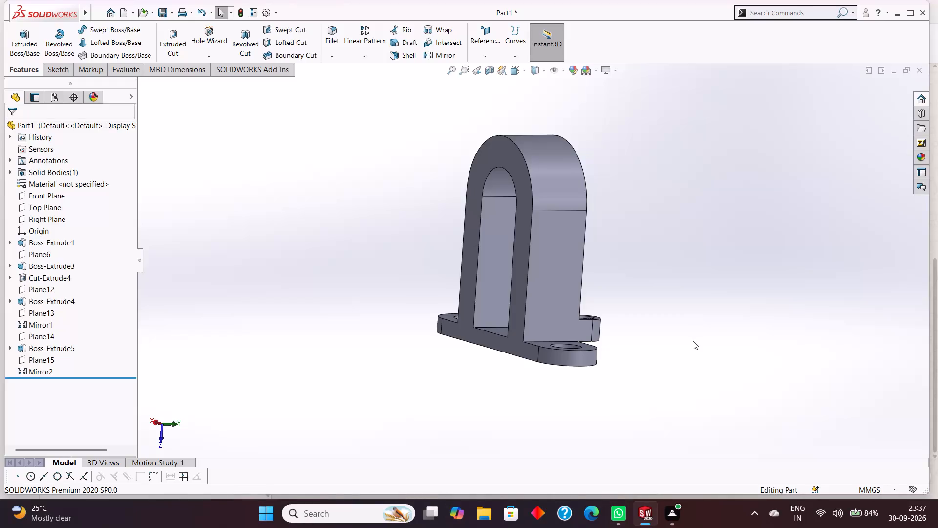
Save the part as "curved support bracket" in the tryfuji folder, in the SOLIDWORKS Part format.
key(ctrl+s)
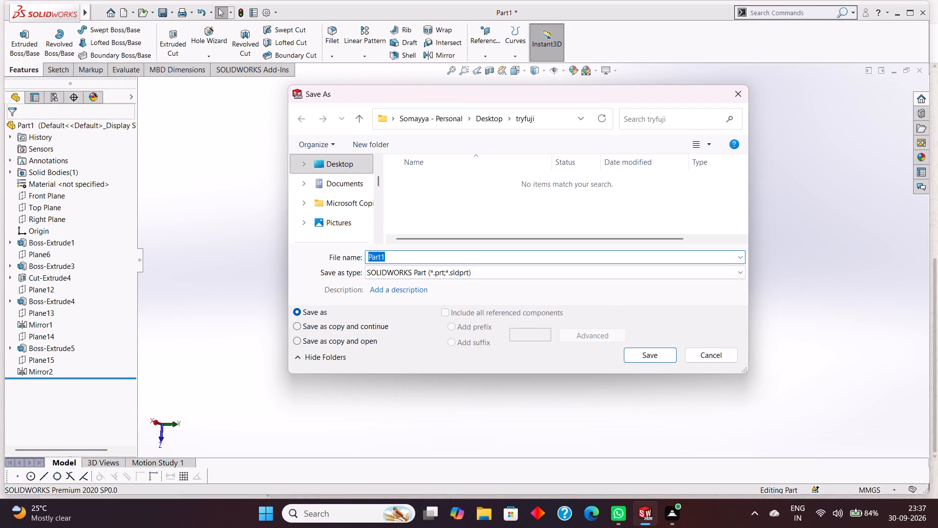
key(BackSpace)
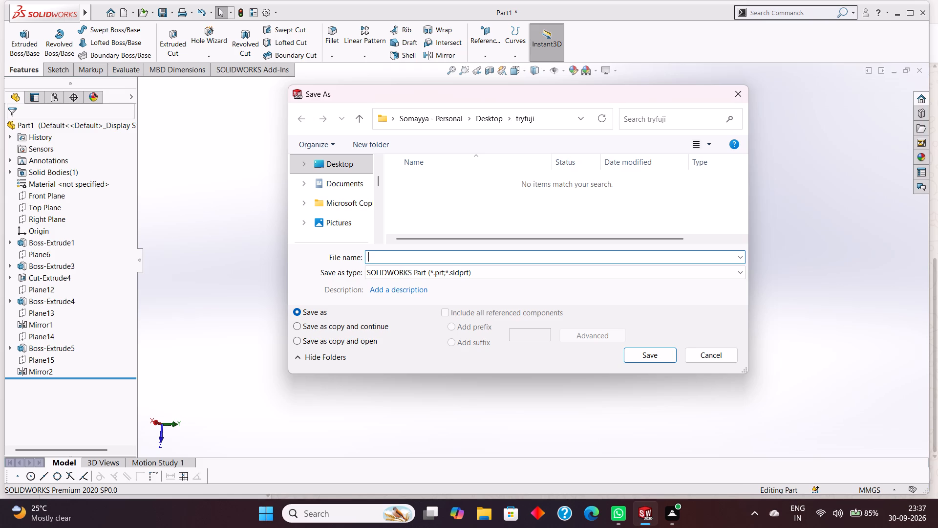
text(curved)
key(space)
text(si)
key(BackSpace)
text(upp)
text(ort)
key(space)
text(bracket)
key(Return)
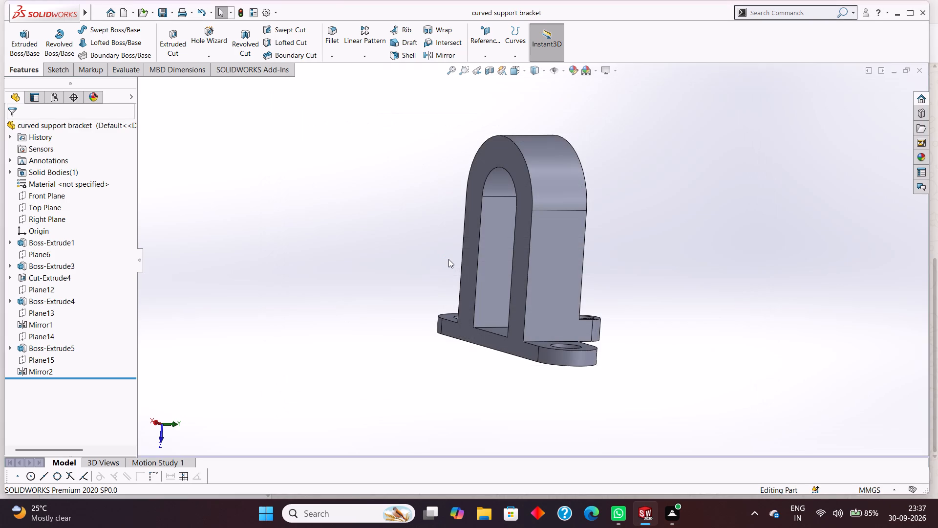
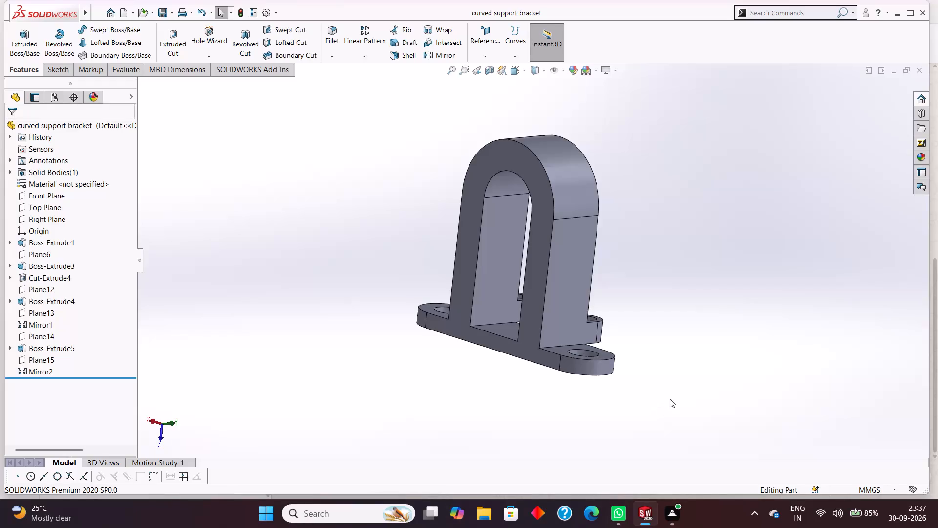
Examine the finished bracket from several angles, including the arch, the lugs and the base tabs.
middle_drag(670, 399, 621, 414)
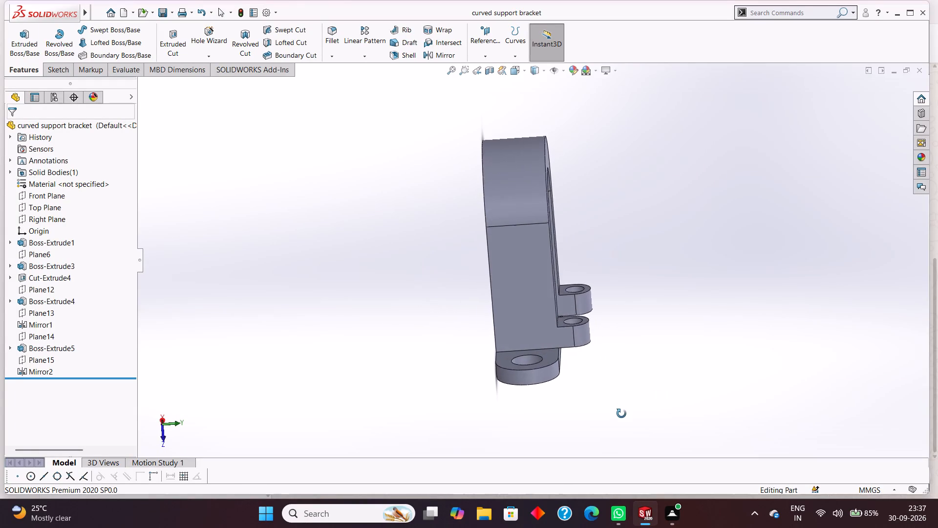
middle_drag(621, 414, 671, 427)
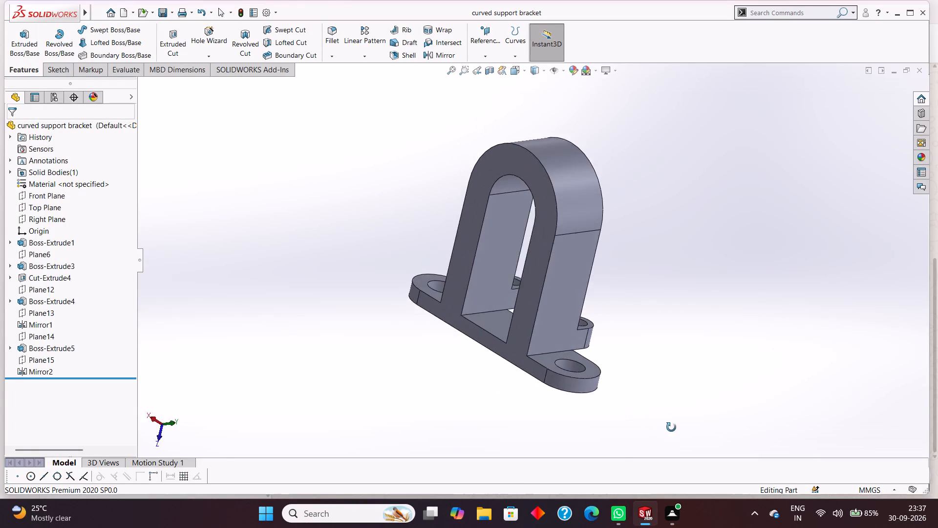
middle_drag(671, 427, 616, 465)
middle_drag(704, 308, 668, 389)
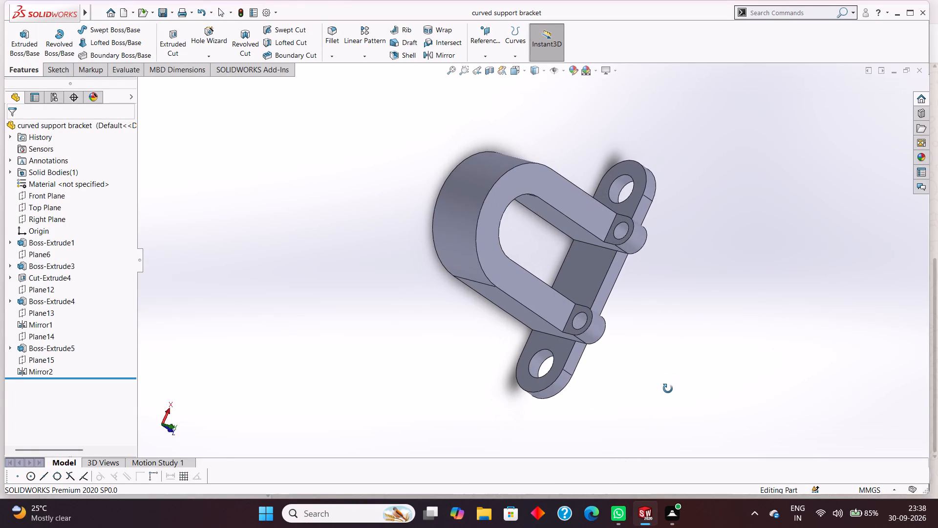
middle_drag(668, 389, 618, 346)
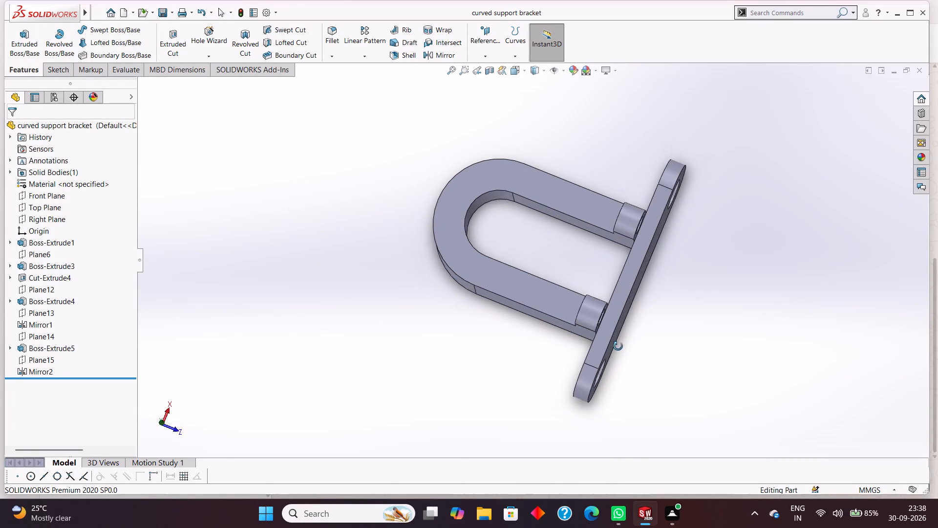
middle_drag(618, 346, 689, 269)
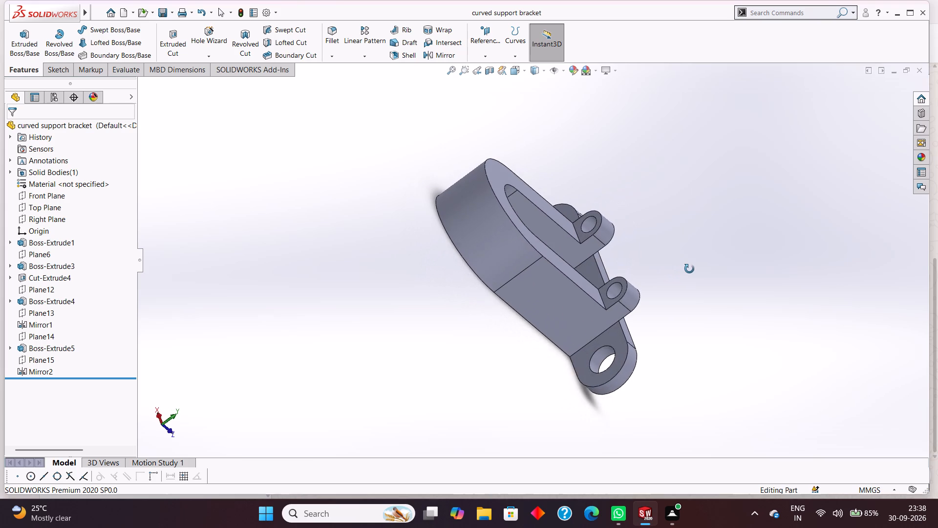
middle_drag(689, 269, 707, 244)
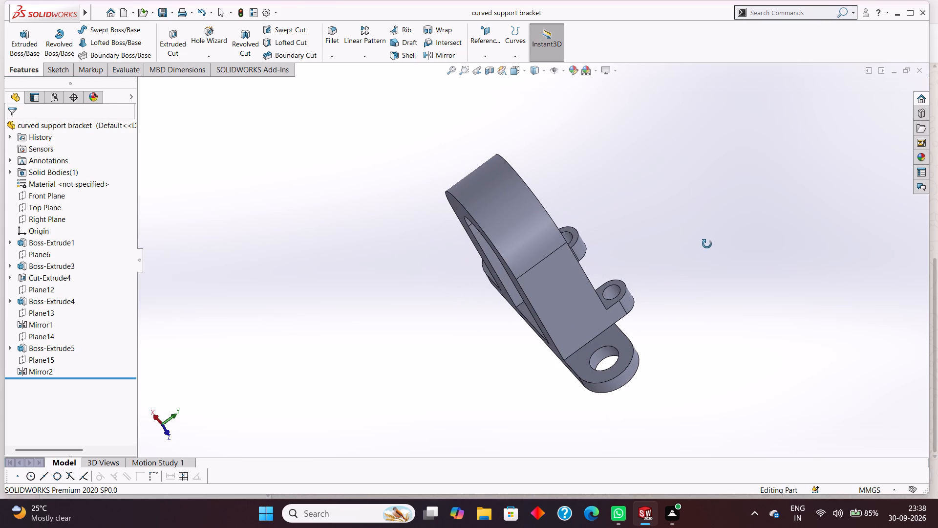
middle_drag(707, 244, 674, 259)
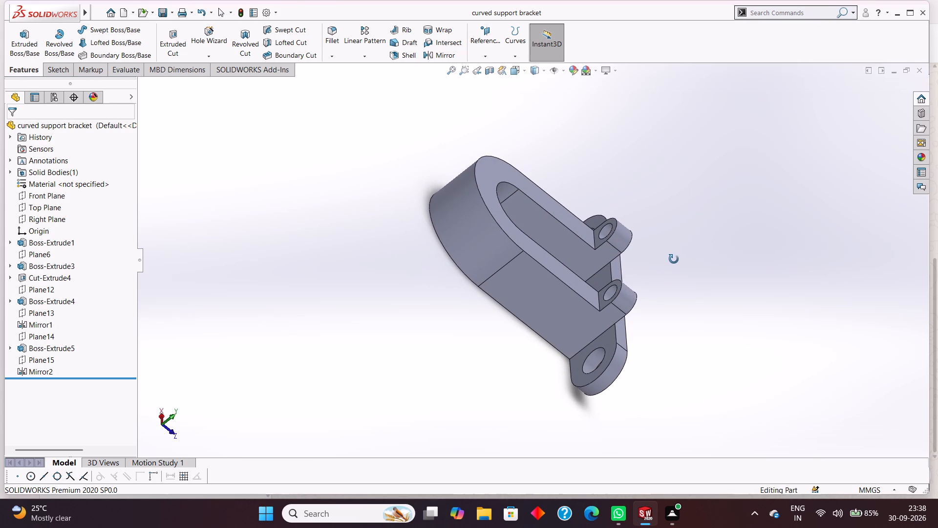
middle_drag(674, 259, 688, 211)
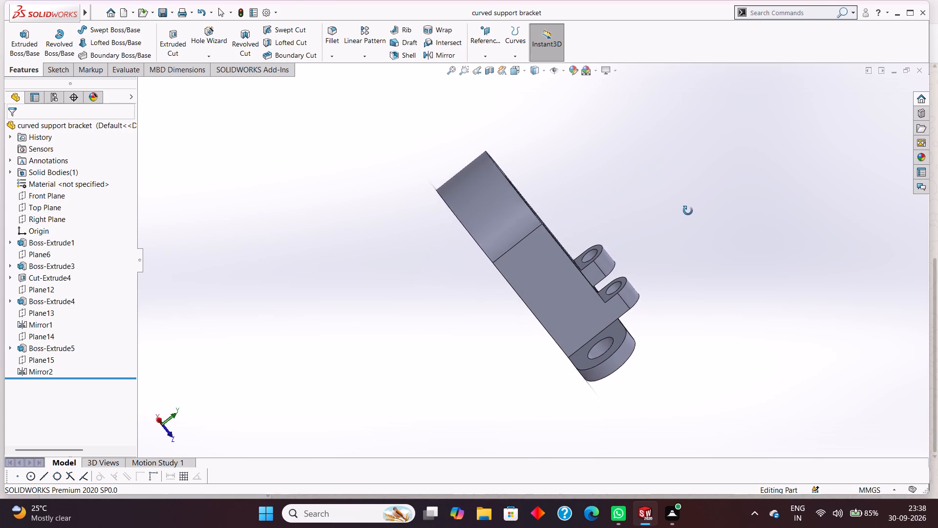
middle_drag(688, 211, 712, 217)
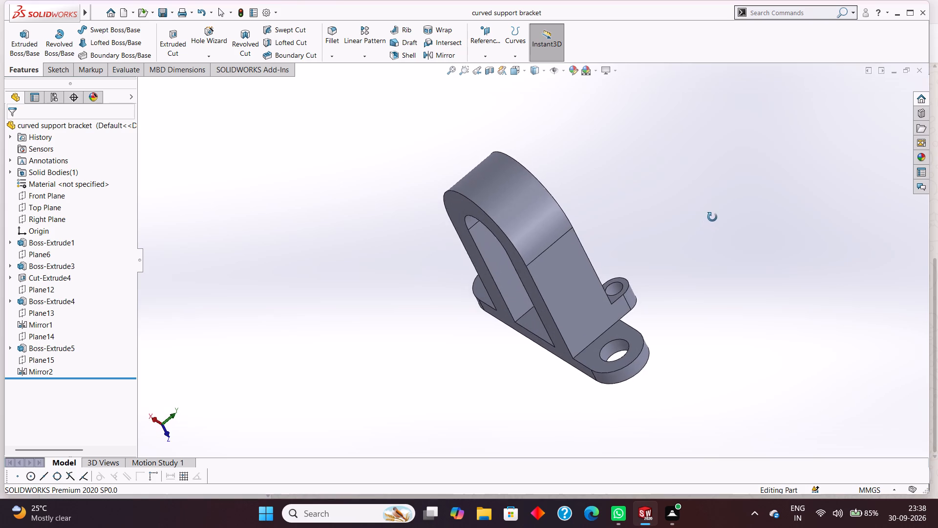
middle_drag(712, 217, 686, 254)
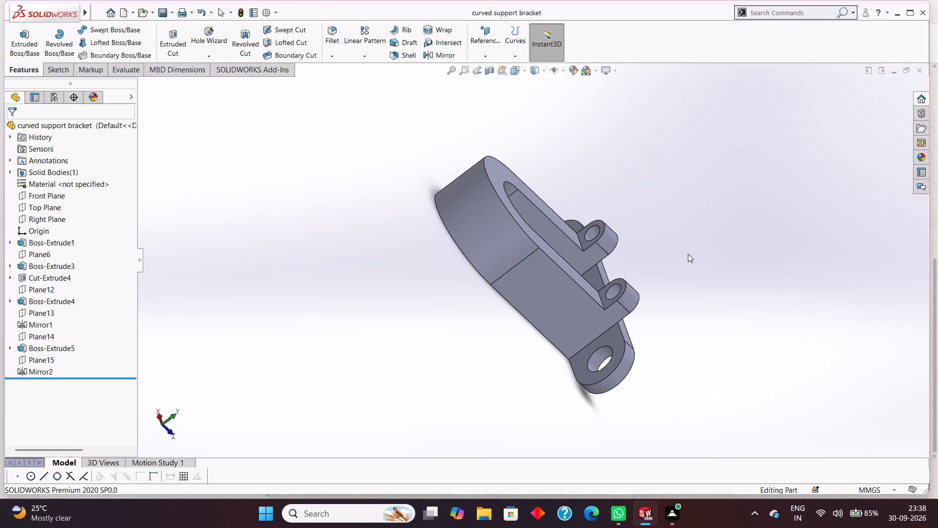
Undo the tab mirror, its mirror plane Plane15 and the tab extrusion, back to the open tab profile Sketch13.
key(ctrl+z)
key(ctrl+z)
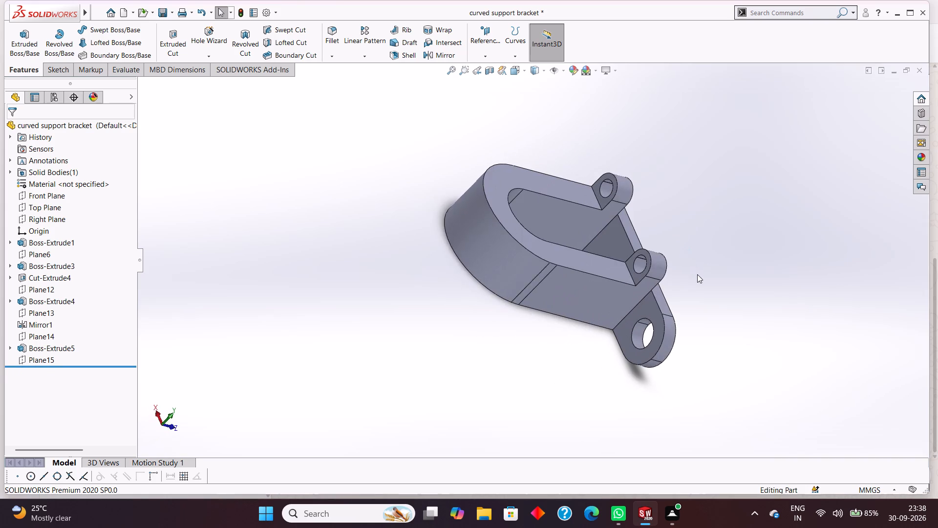
key(ctrl+z)
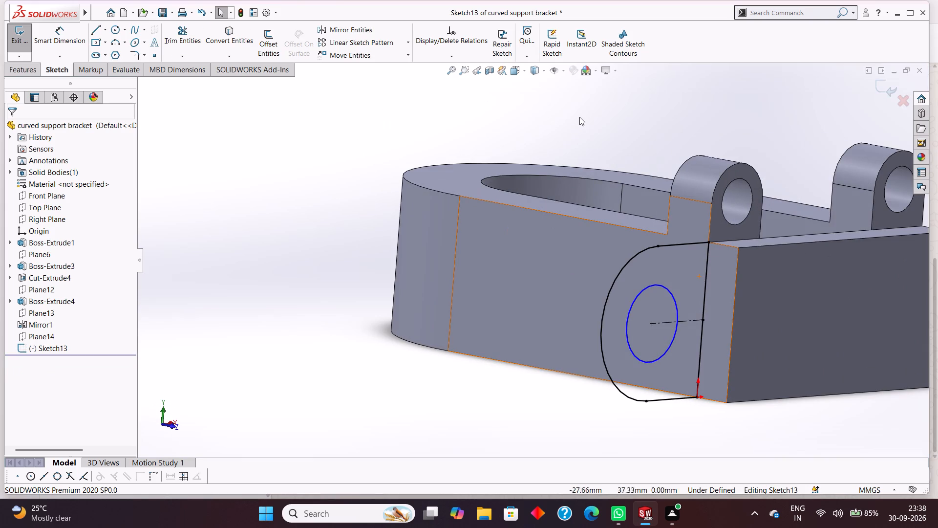
Show Plane14, the plane that carries the tab profile sketch.
middle_drag(579, 117, 668, 118)
scroll(668, 118, up, 3)
middle_drag(771, 212, 764, 185)
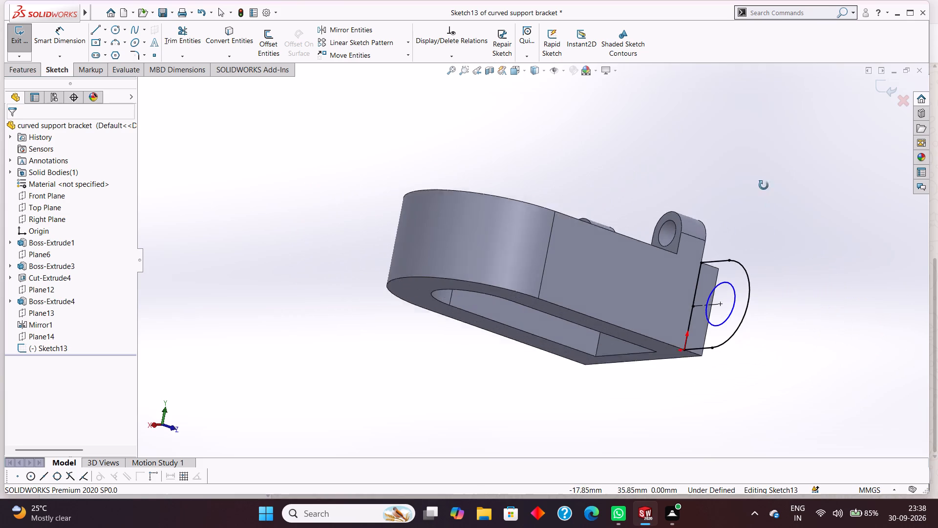
middle_drag(764, 185, 778, 252)
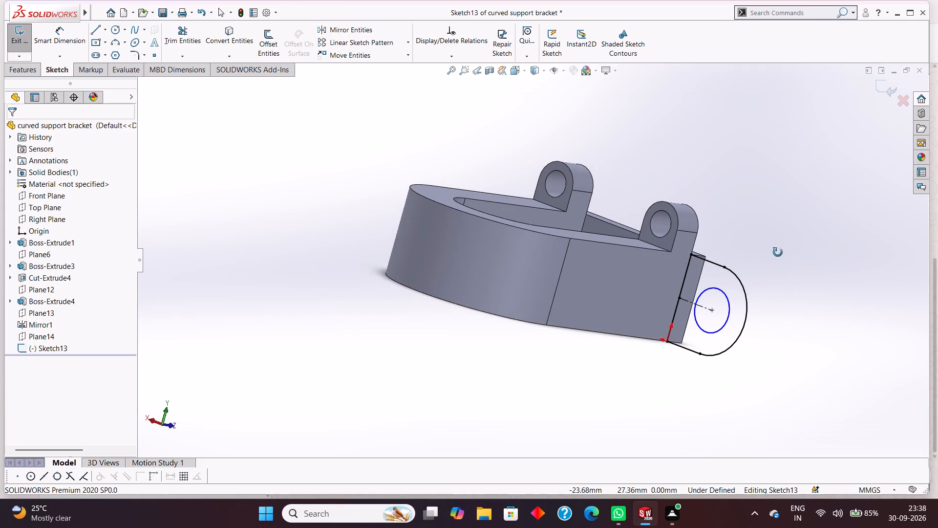
middle_drag(778, 252, 786, 255)
scroll(659, 242, down, 6)
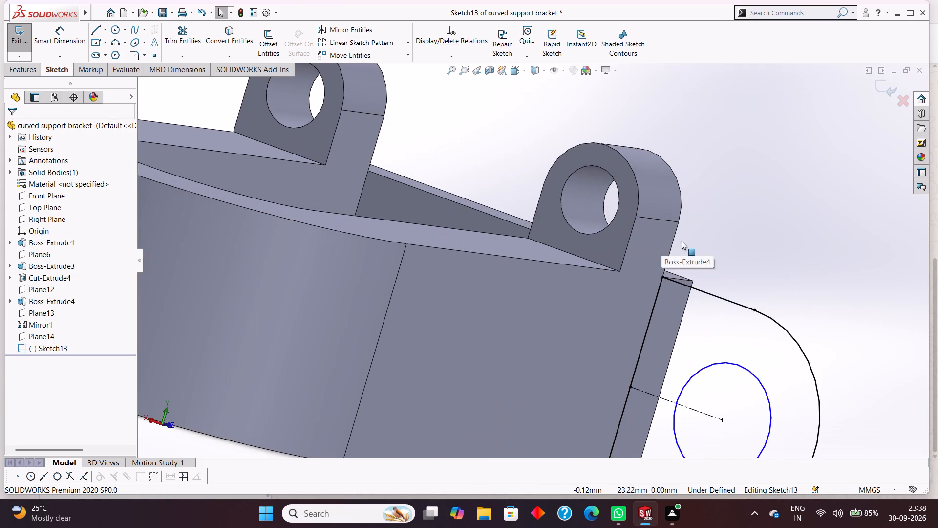
scroll(675, 242, up, 4)
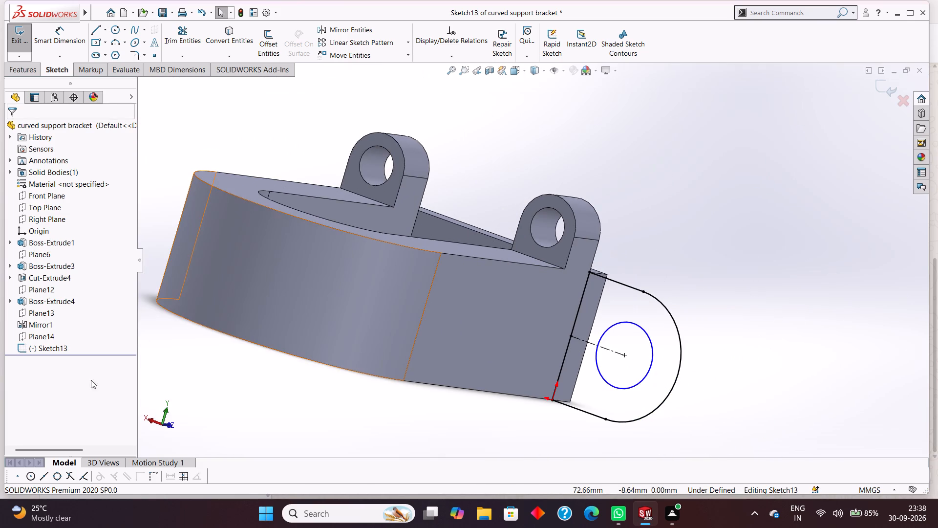
click(42, 338)
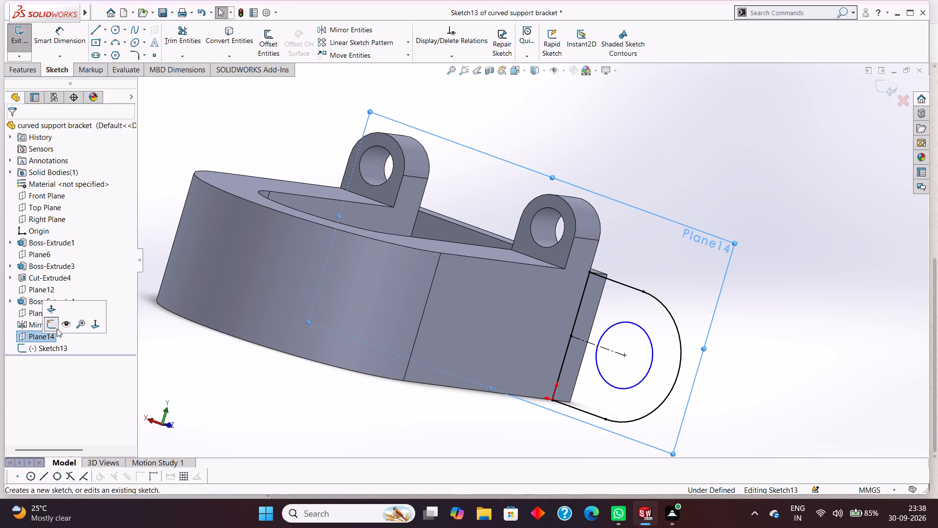
click(64, 326)
Facing the sketch plane, draw a 5 mm vertical line upward from the tab profile's upper inner corner along the lug's edge.
scroll(601, 256, down, 2)
scroll(601, 255, up, 3)
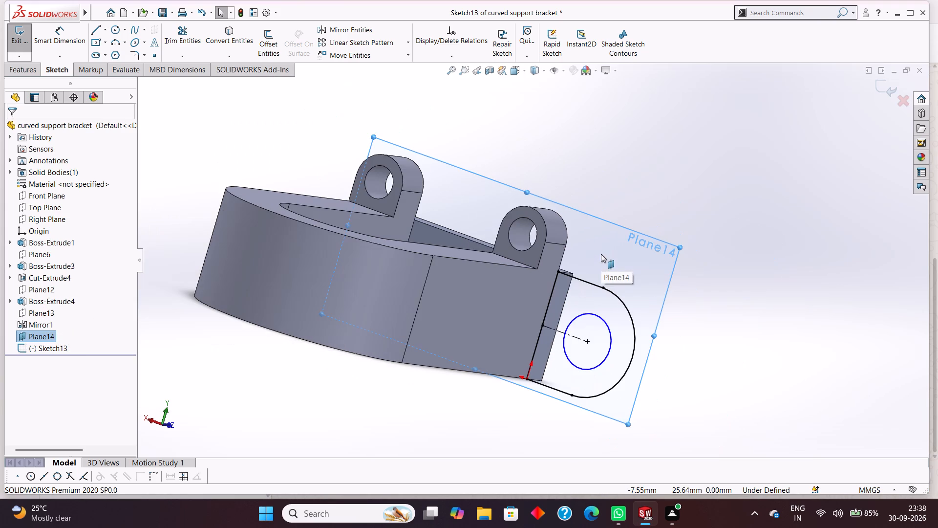
middle_drag(601, 254, 606, 222)
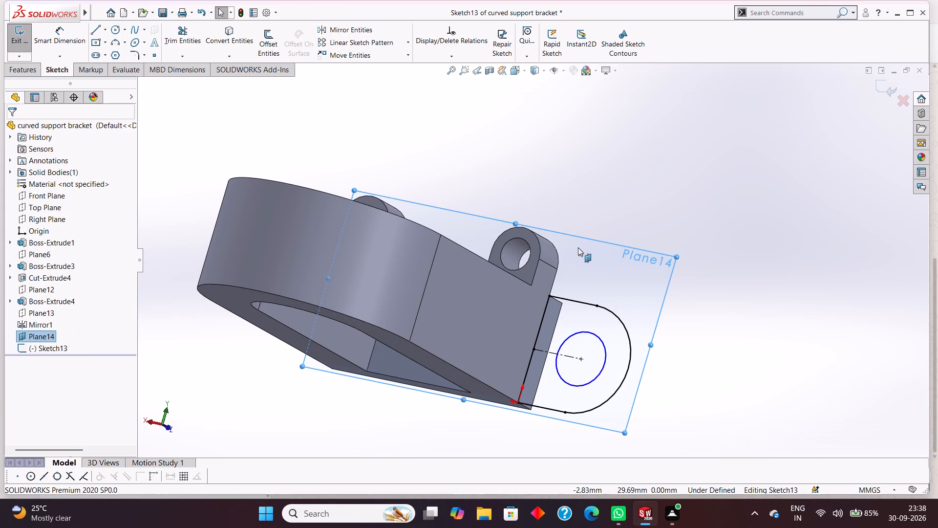
click(589, 246)
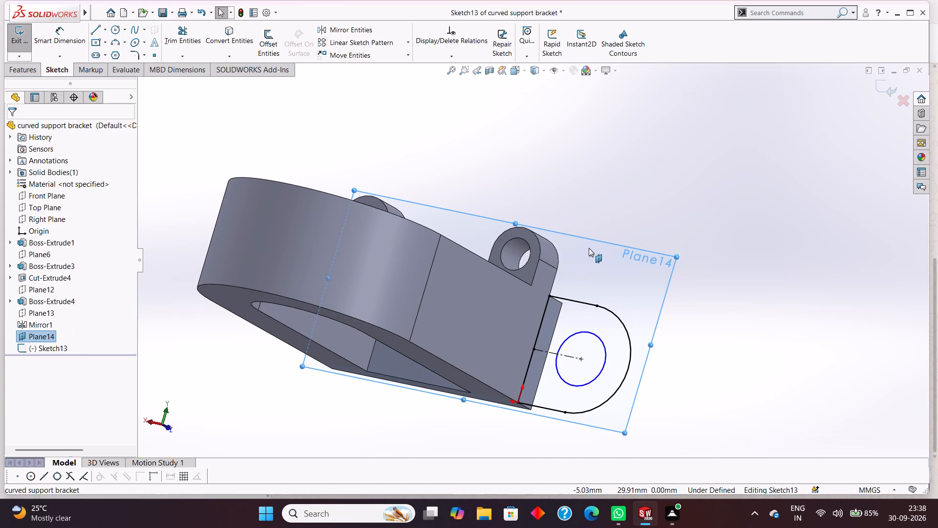
key(ctrl+8)
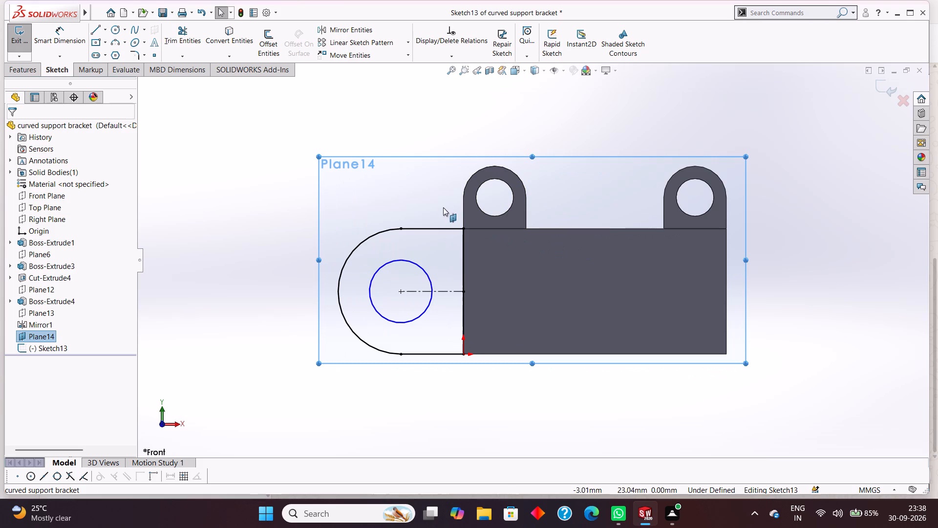
click(100, 27)
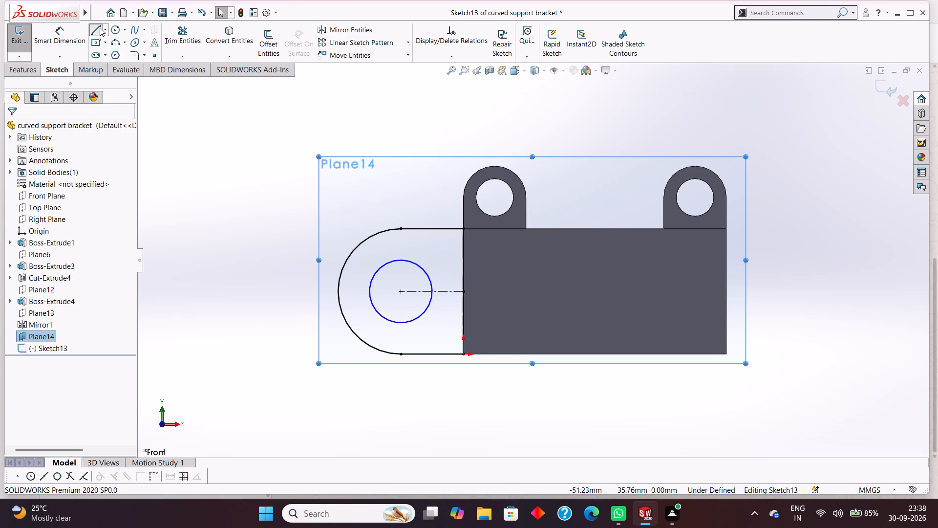
click(464, 227)
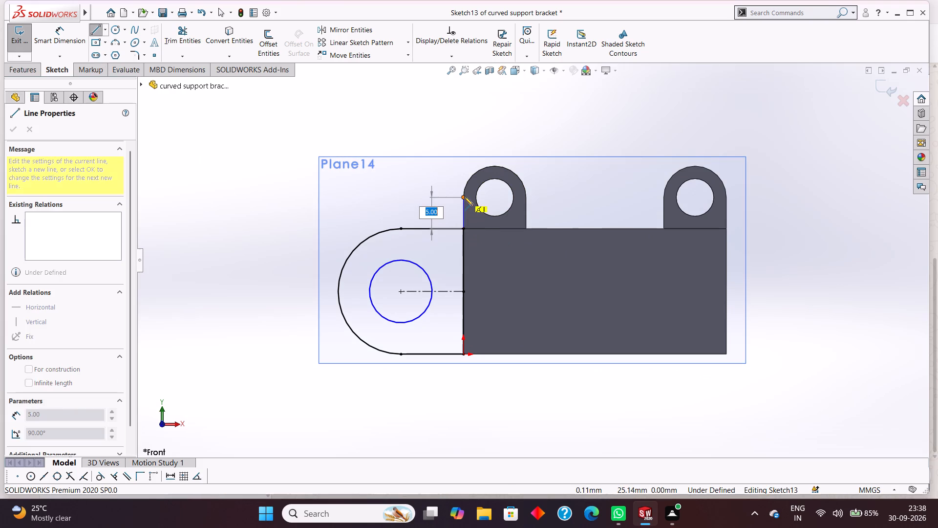
click(464, 197)
right_click(420, 191)
click(438, 196)
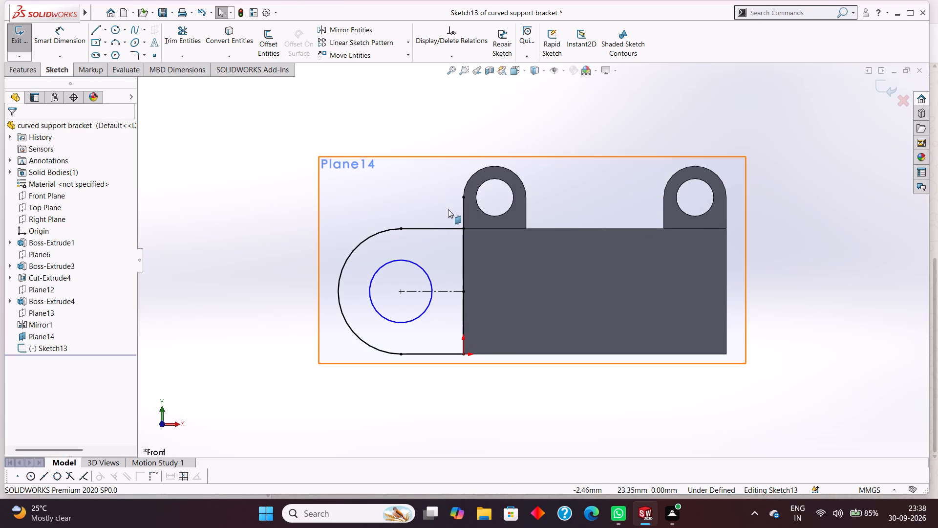
Sketch a circle with a 5 mm radius just above the tab profile's upper straight edge, beside the lug.
scroll(448, 210, down, 2)
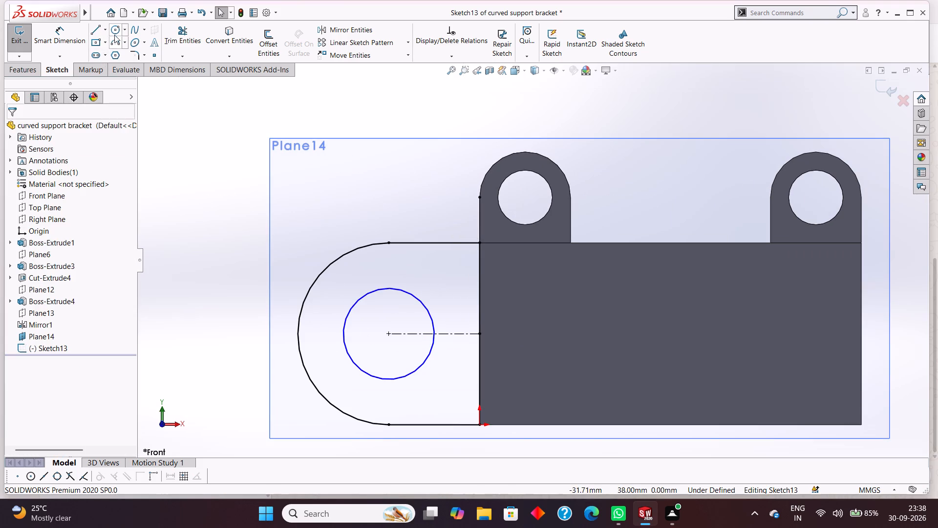
click(114, 30)
click(428, 198)
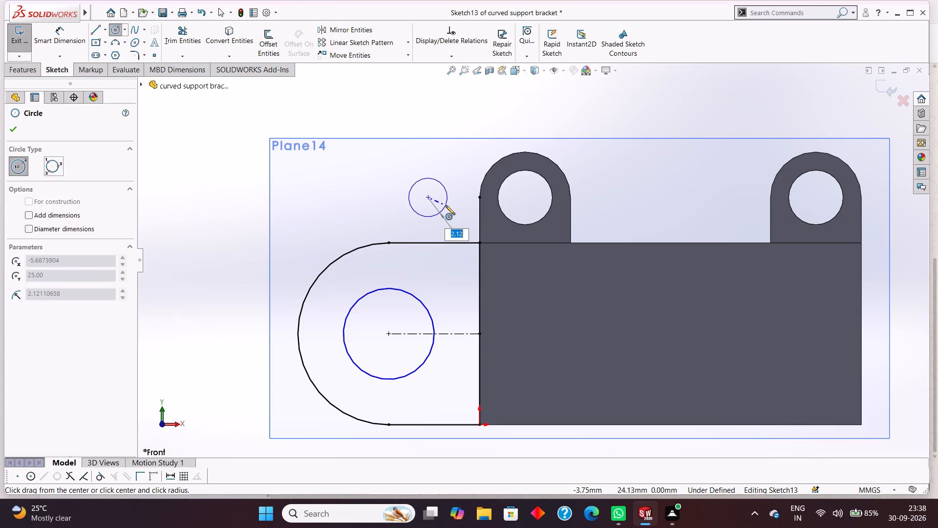
key(5)
key(Return)
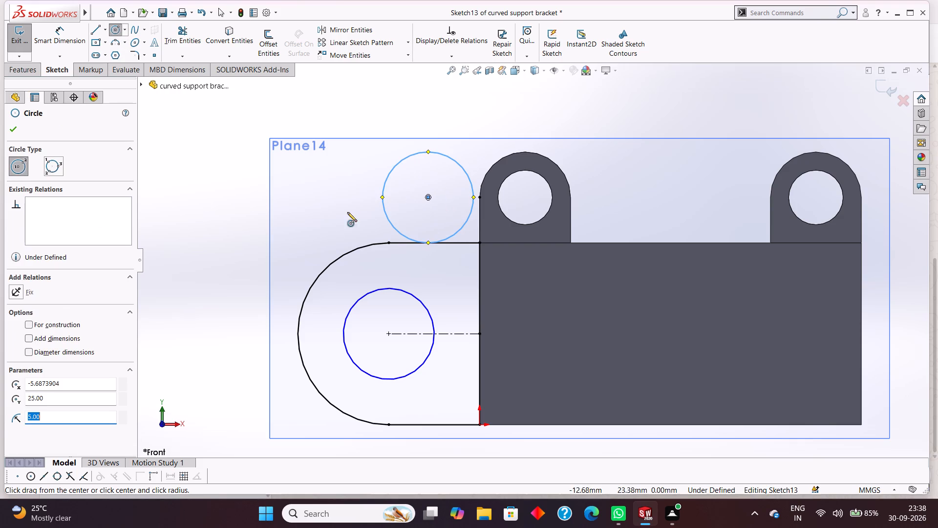
click(15, 128)
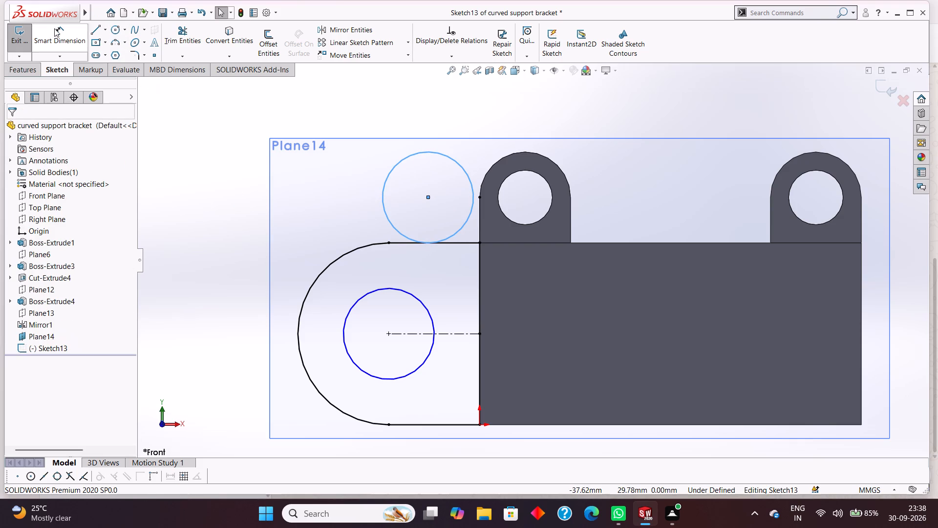
Dimension the new circle's diameter at 10 mm.
click(54, 28)
drag(391, 168, 392, 163)
click(388, 123)
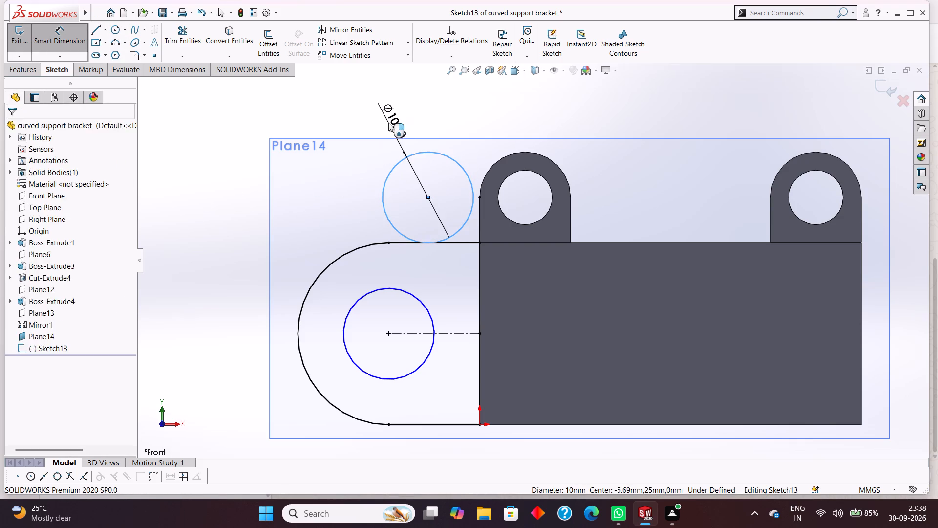
click(344, 110)
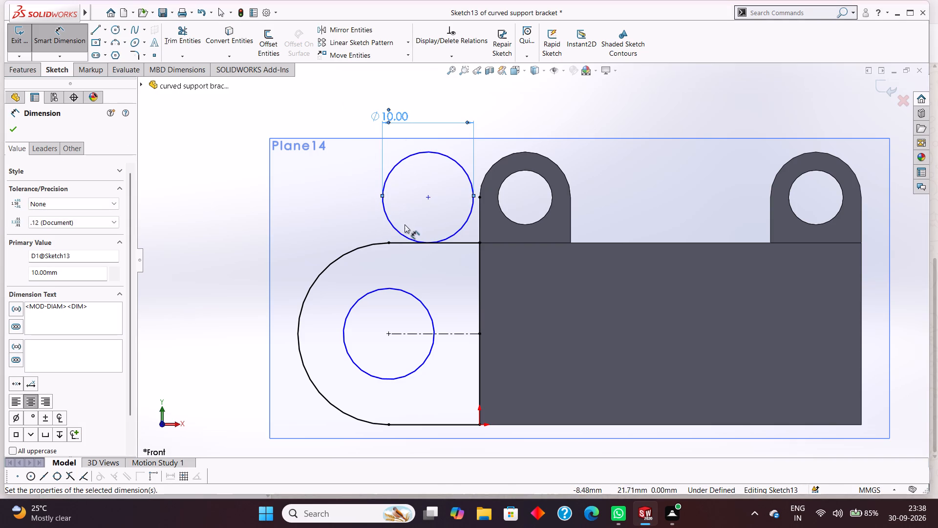
click(15, 123)
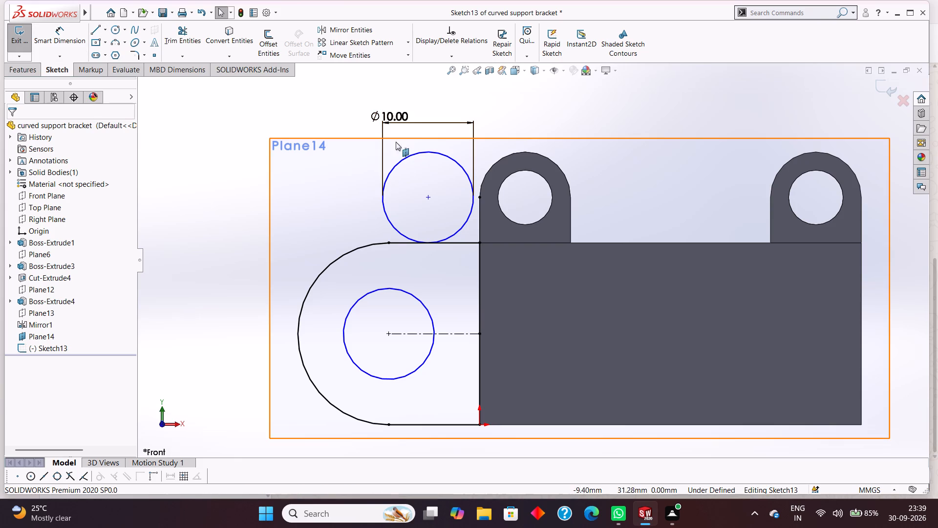
Add a tangent relation between the 10 mm circle and the tab profile's upper straight line.
click(411, 154)
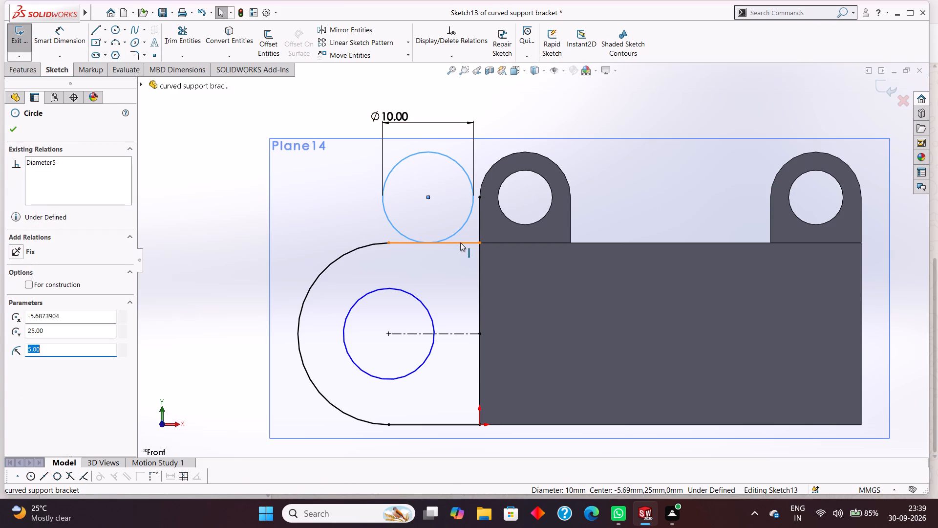
shift+click(460, 242)
click(38, 296)
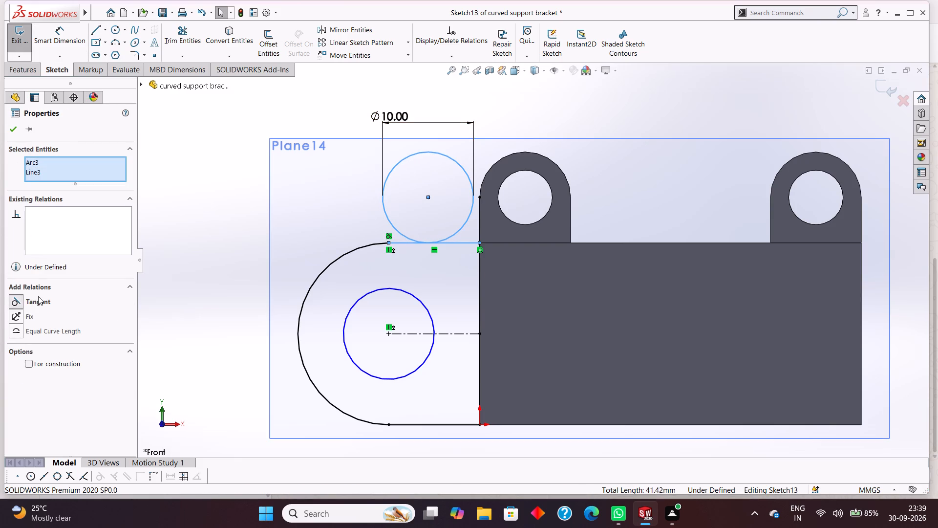
click(10, 128)
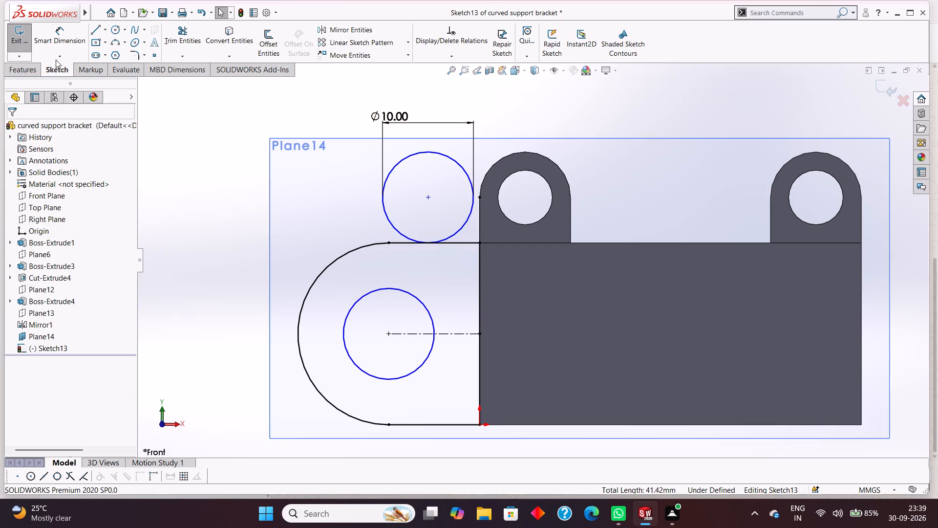
Add a tangent relation between the 10 mm circle and the short vertical line along the lug's edge.
click(423, 153)
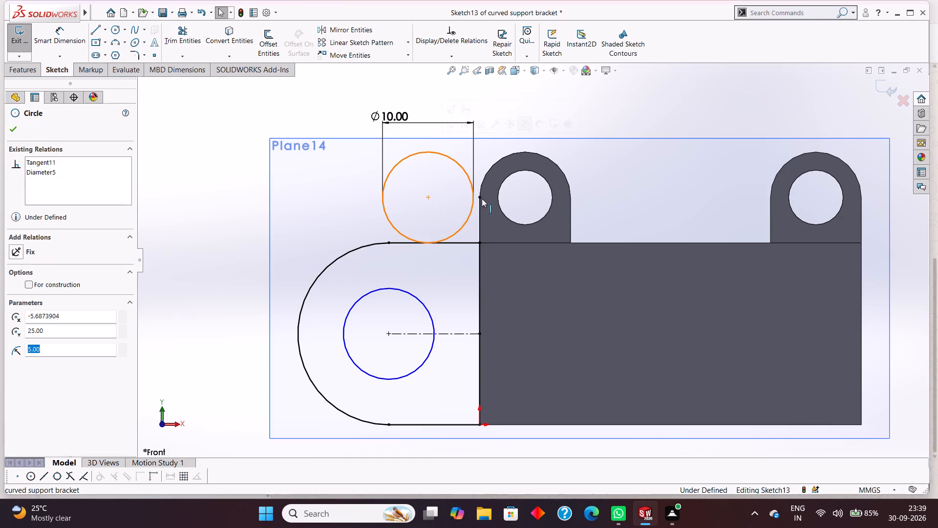
shift+click(481, 217)
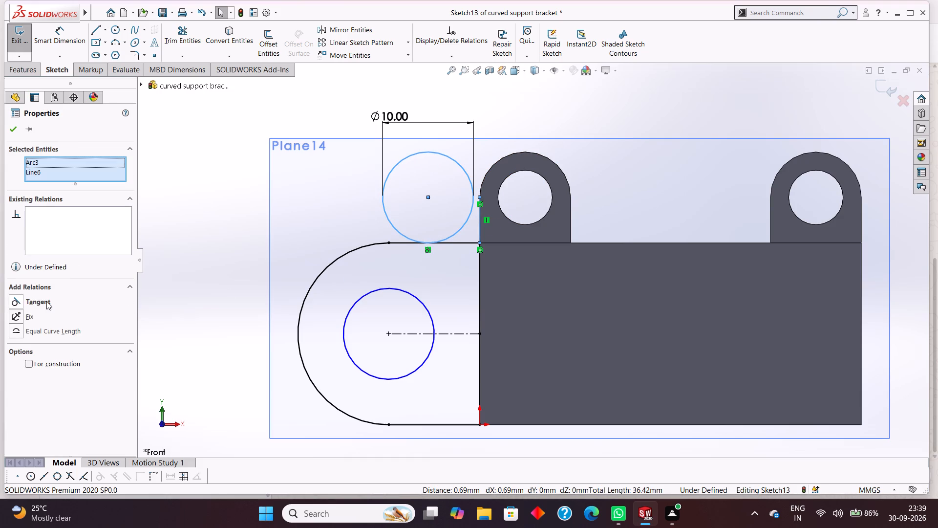
click(46, 301)
click(10, 134)
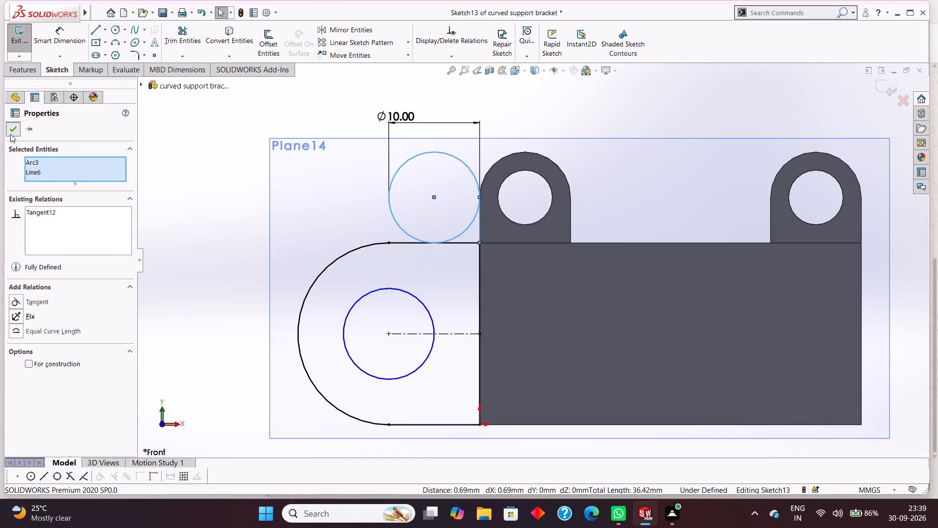
Trim the circle to the concave quarter arc joining tab and lug, removing the short vertical line and the straight edge beyond the tangent point.
click(183, 31)
click(411, 156)
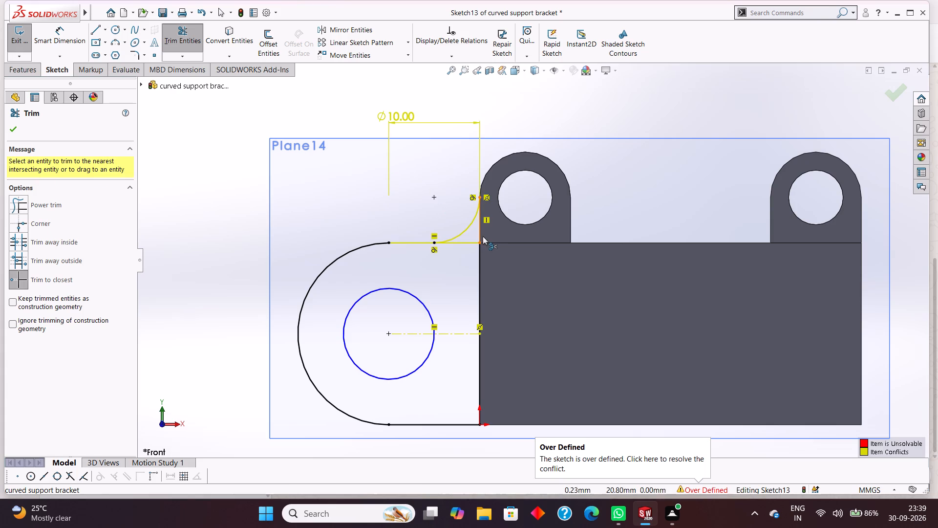
scroll(485, 232, down, 4)
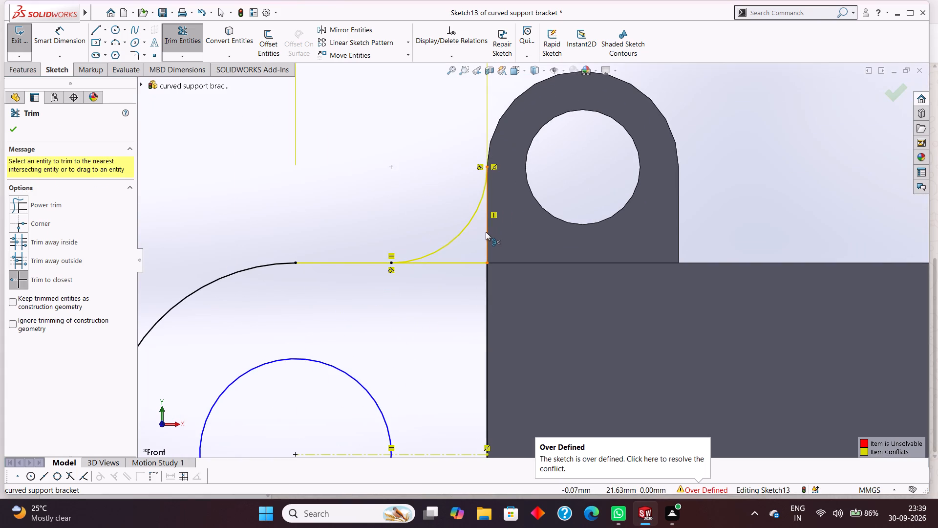
click(486, 232)
click(460, 262)
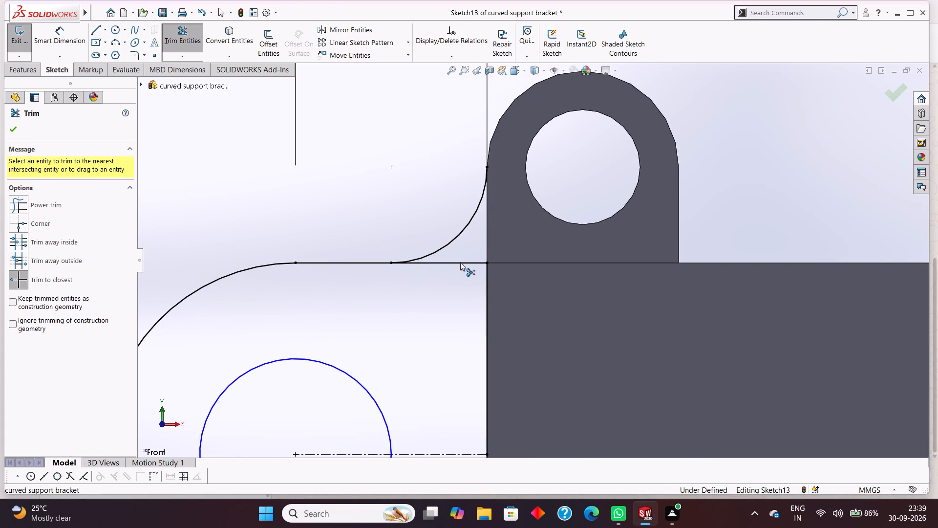
scroll(461, 261, up, 3)
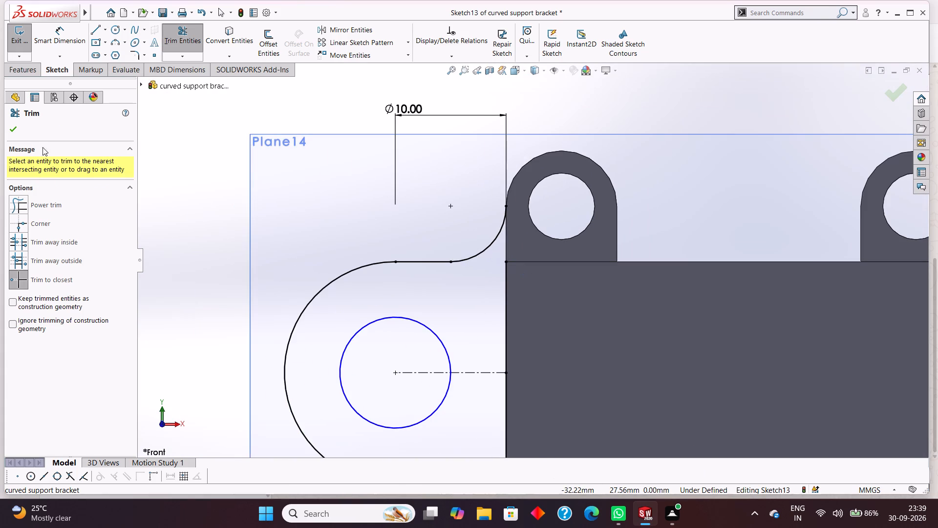
click(19, 131)
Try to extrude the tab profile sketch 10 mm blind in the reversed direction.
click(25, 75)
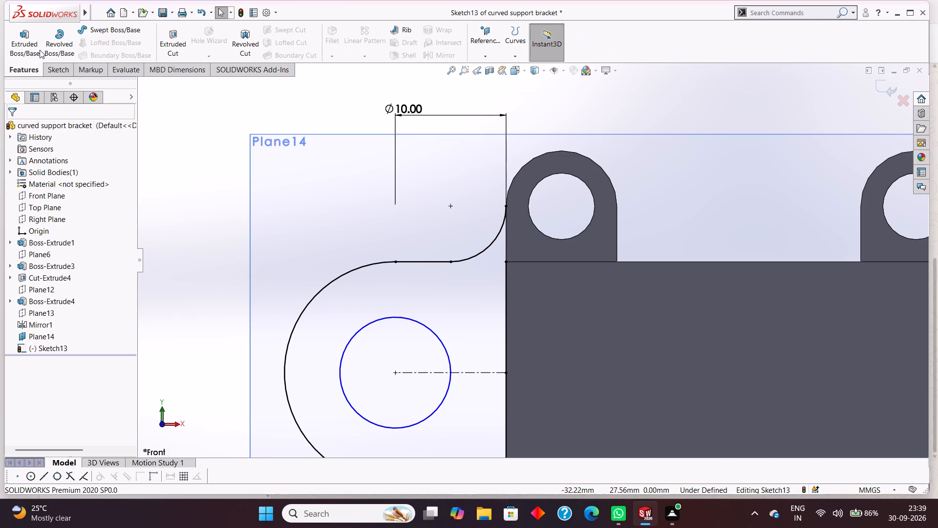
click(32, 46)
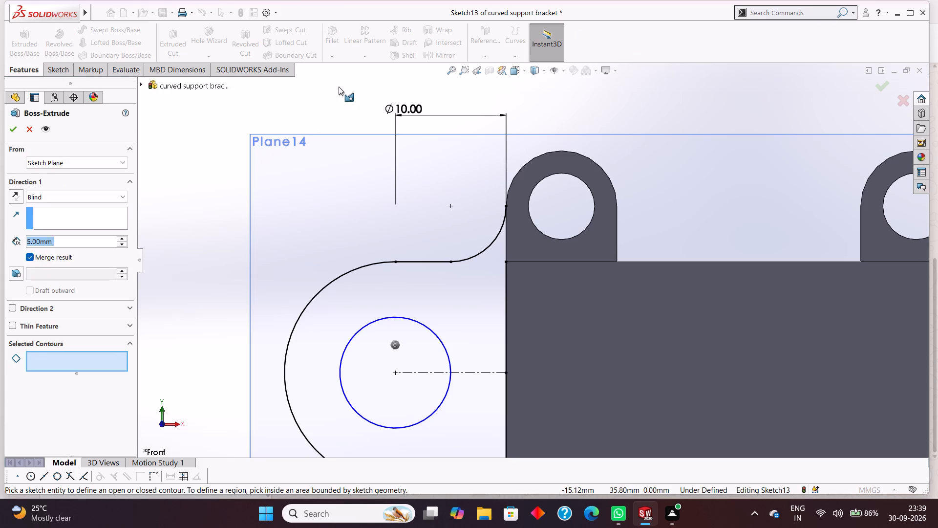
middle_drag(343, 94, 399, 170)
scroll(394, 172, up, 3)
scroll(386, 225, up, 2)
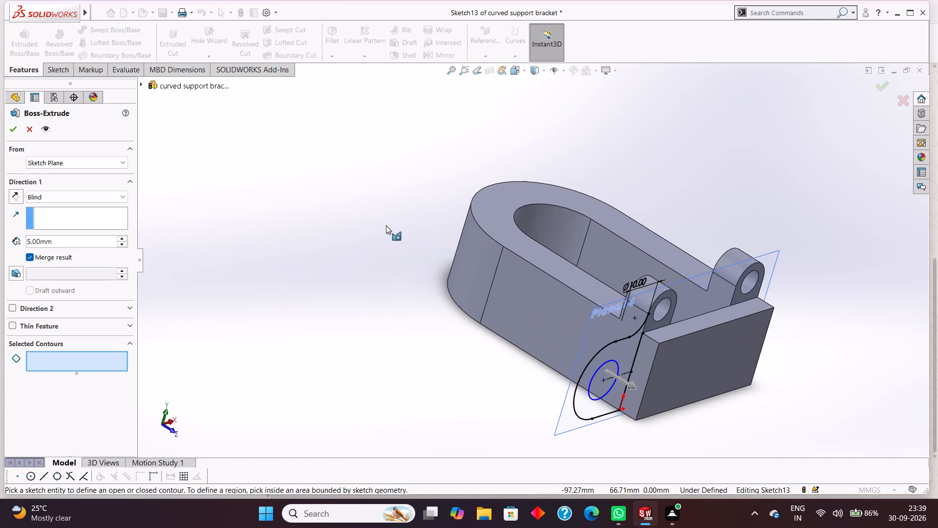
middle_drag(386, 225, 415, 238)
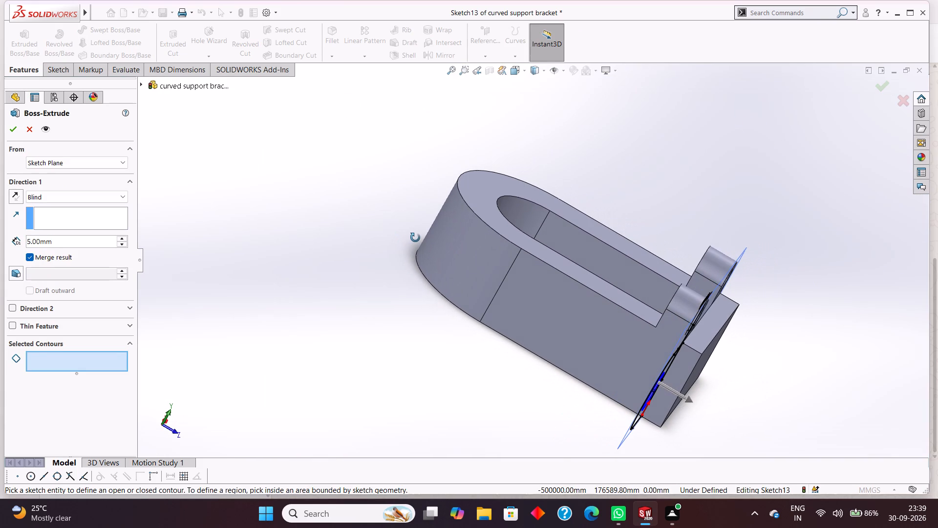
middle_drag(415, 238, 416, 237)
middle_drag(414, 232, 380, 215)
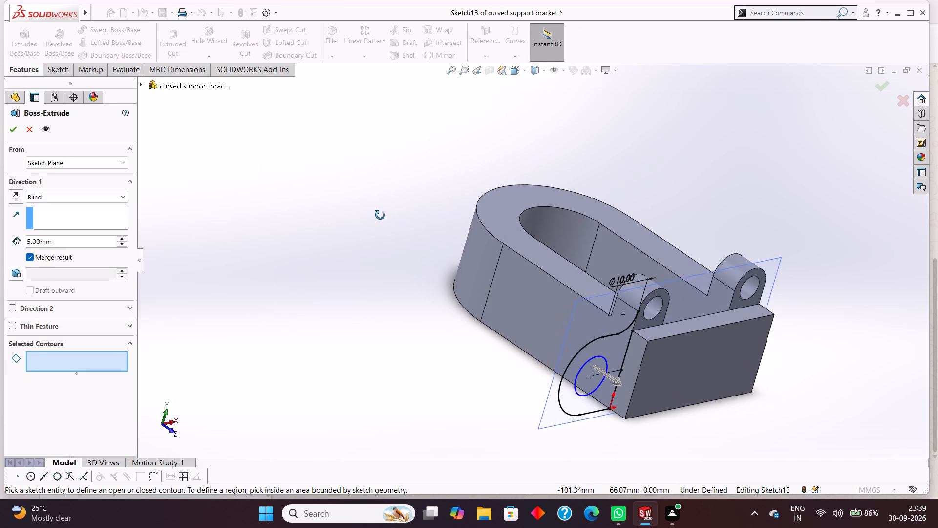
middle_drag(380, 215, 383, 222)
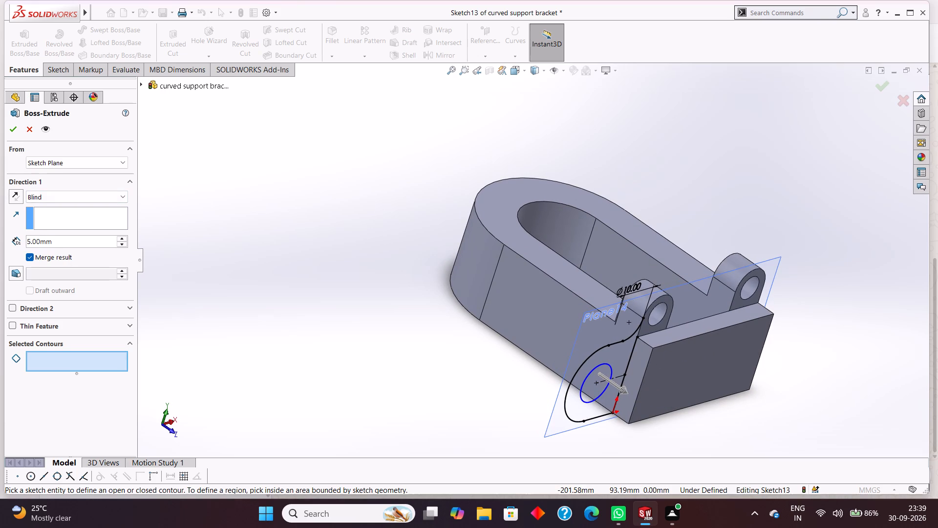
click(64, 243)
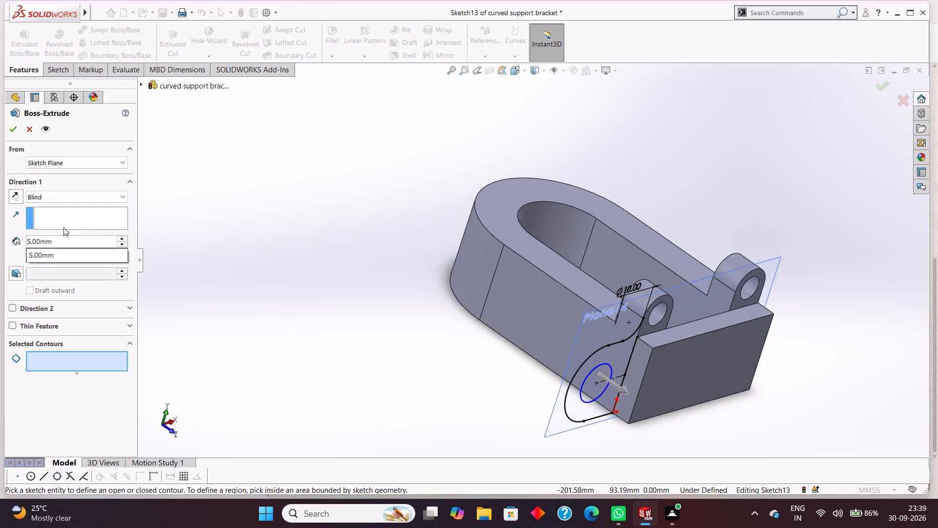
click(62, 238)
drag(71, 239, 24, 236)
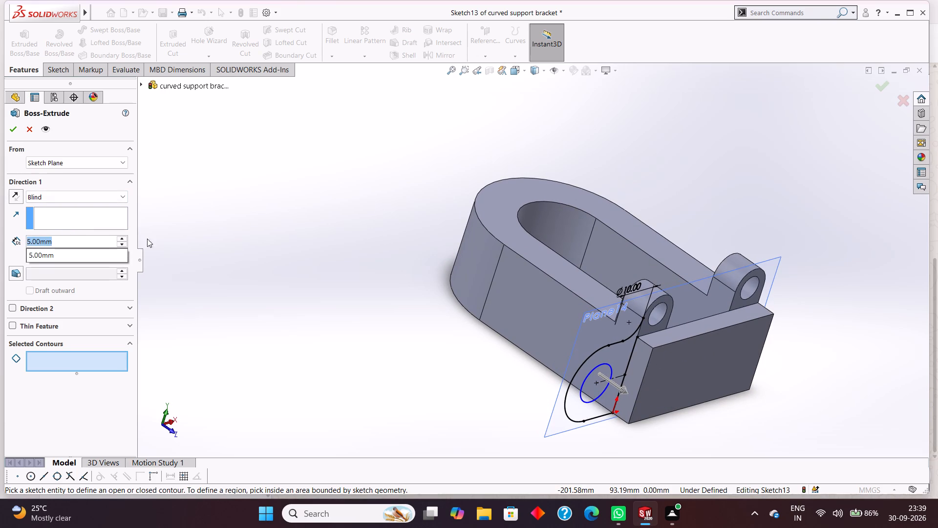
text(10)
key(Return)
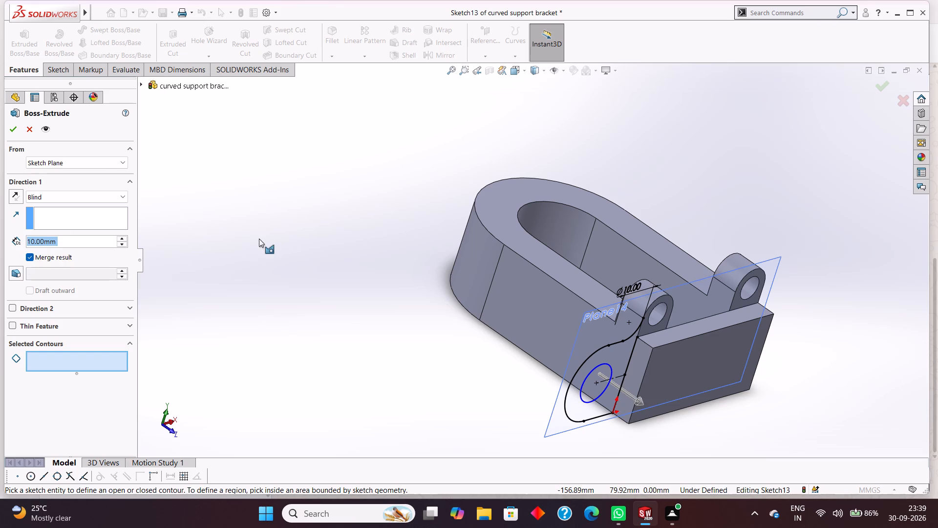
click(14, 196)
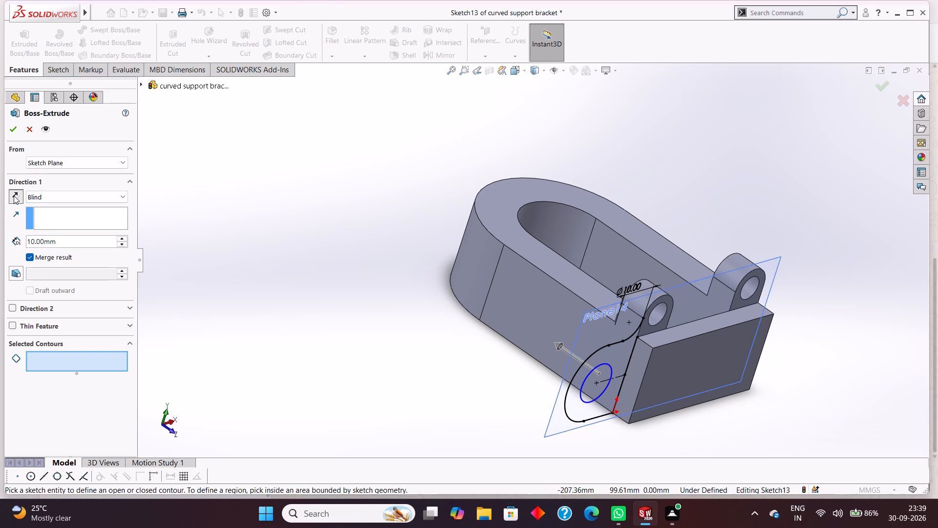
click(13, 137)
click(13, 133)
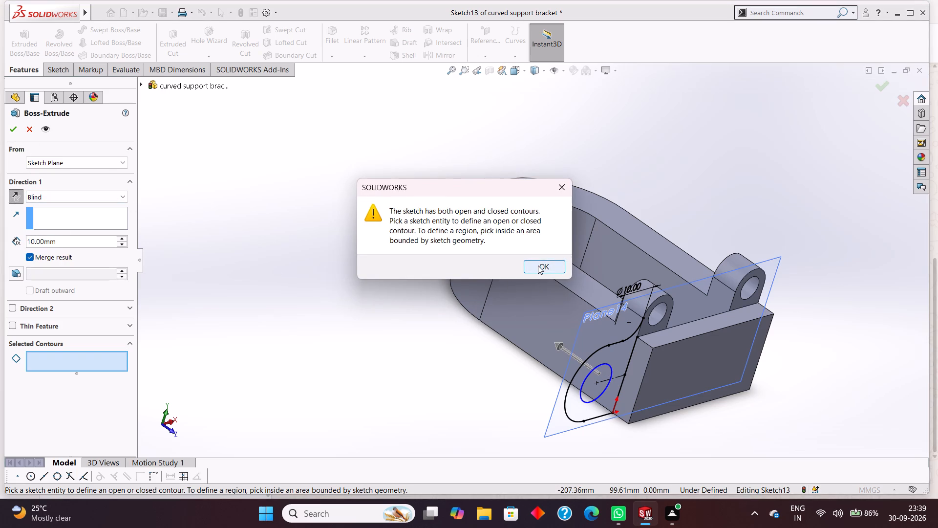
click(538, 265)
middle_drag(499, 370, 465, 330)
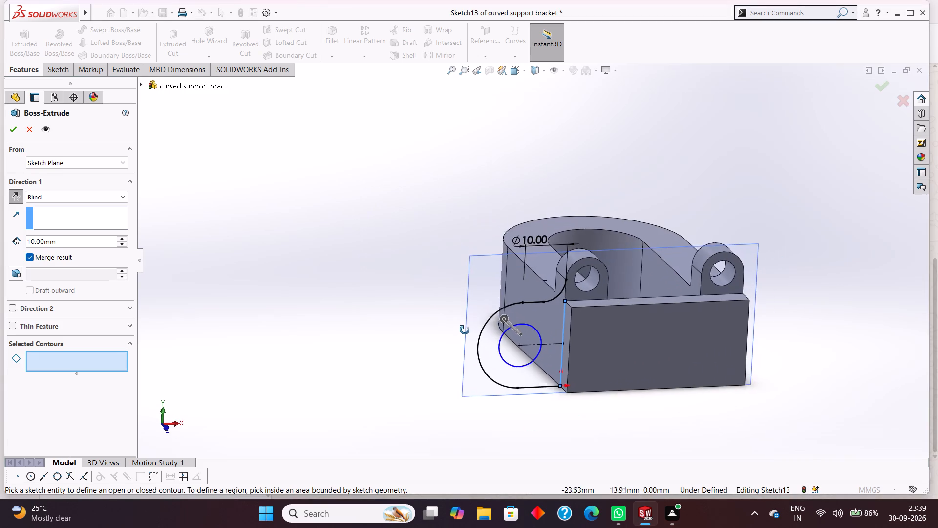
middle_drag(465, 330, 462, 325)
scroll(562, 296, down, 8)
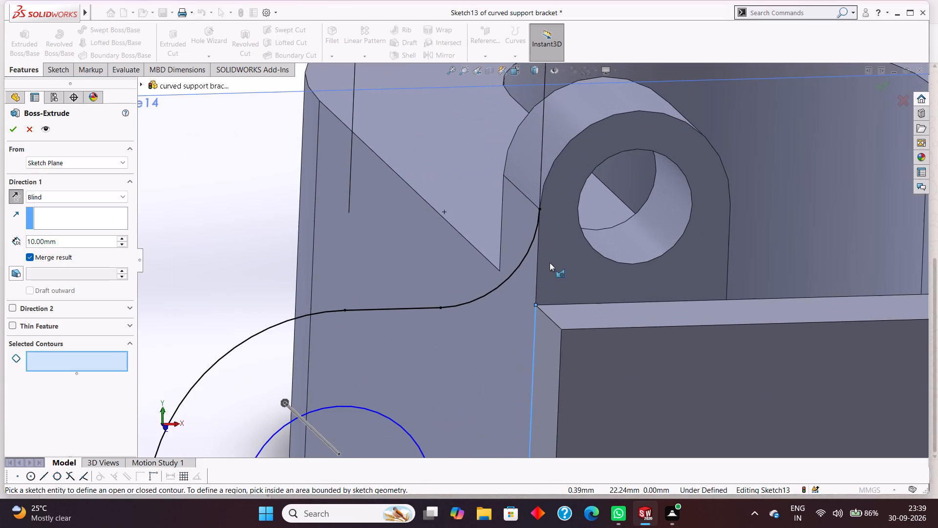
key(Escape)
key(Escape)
Facing the sketch plane, close the profile with a 5 mm vertical line from the arc's upper end down to the plate corner, undoing the stray extra segment.
scroll(505, 214, up, 2)
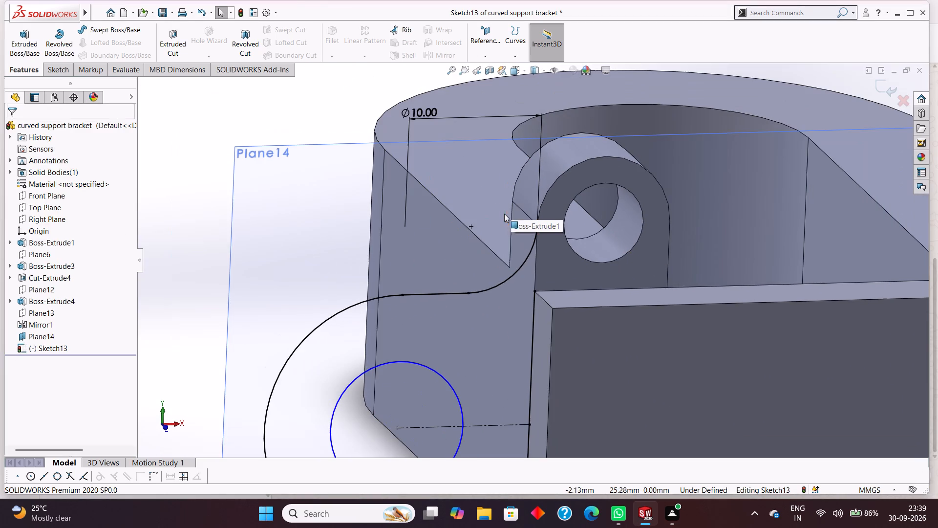
click(324, 158)
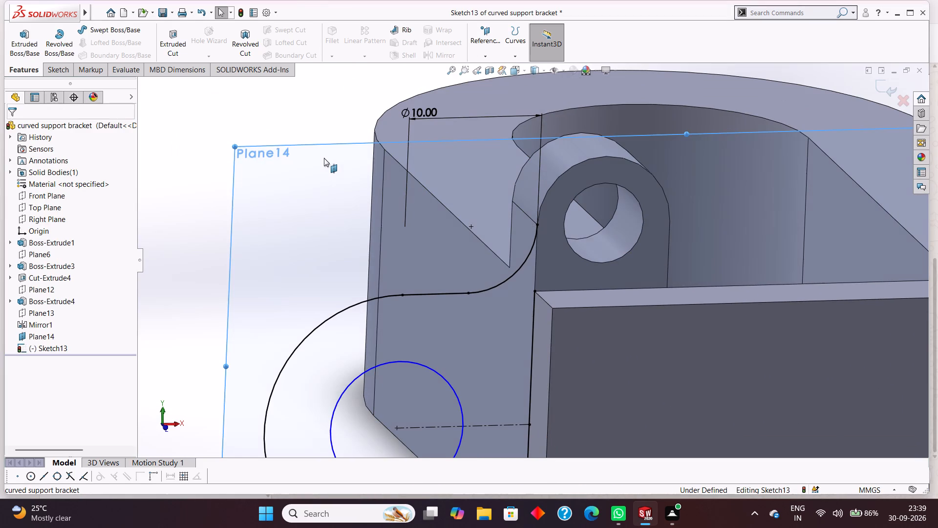
key(ctrl+8)
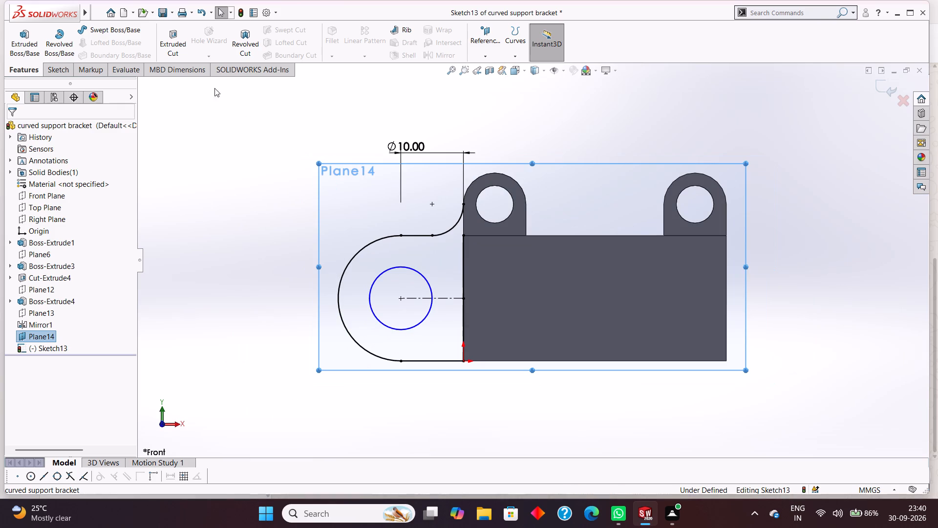
click(55, 74)
click(95, 31)
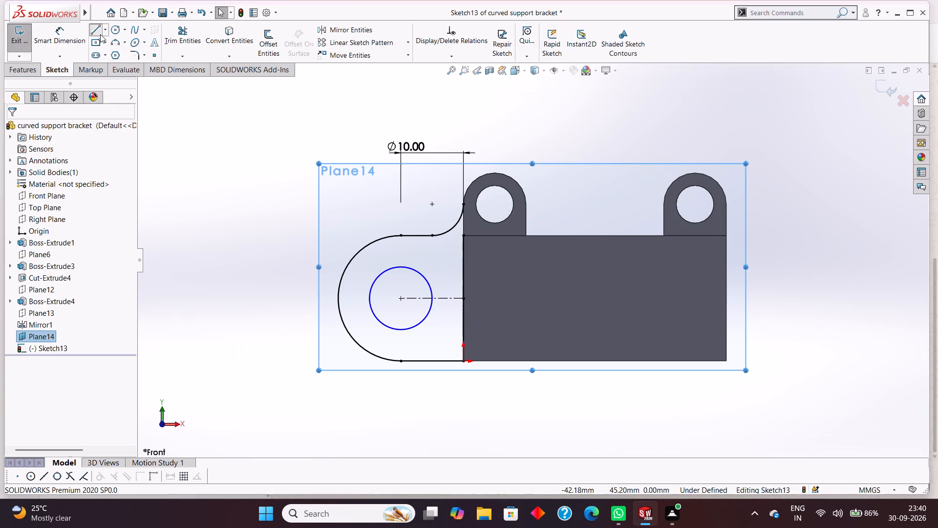
click(465, 205)
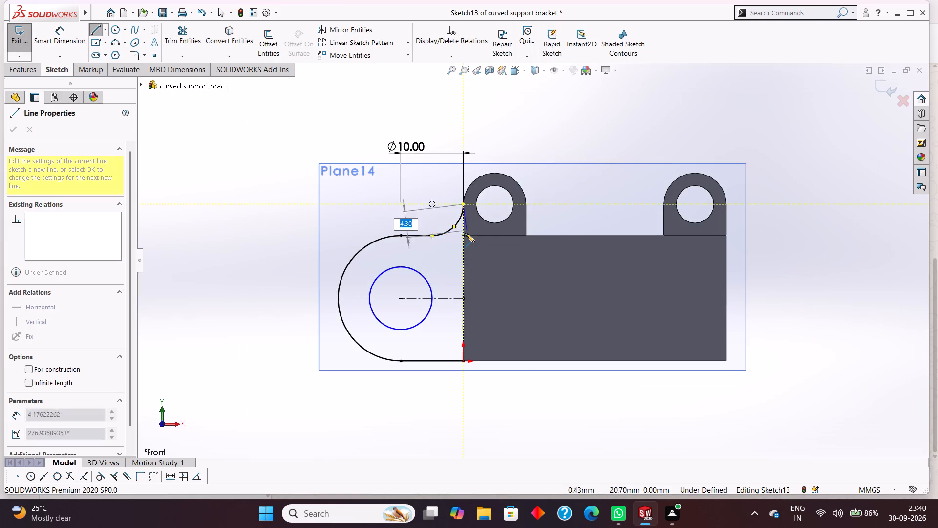
click(463, 235)
click(546, 260)
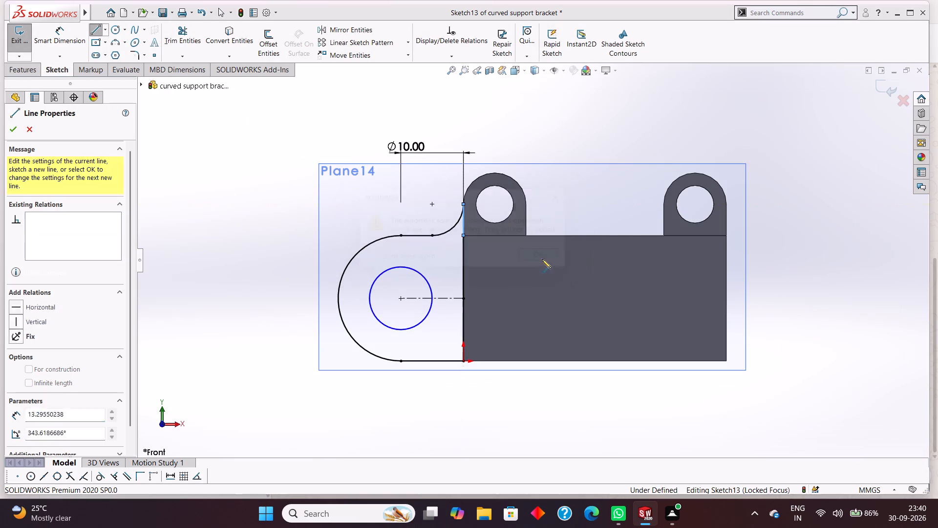
right_click(380, 191)
click(402, 197)
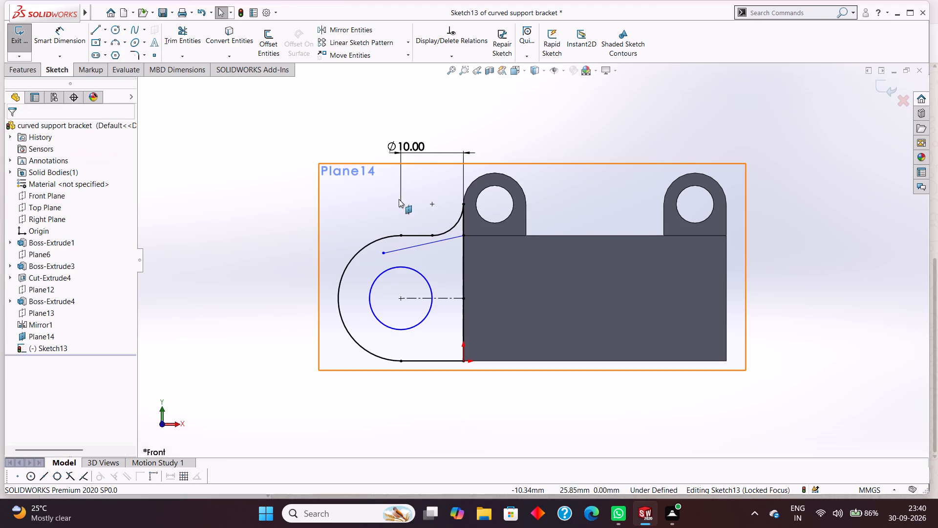
key(ctrl+z)
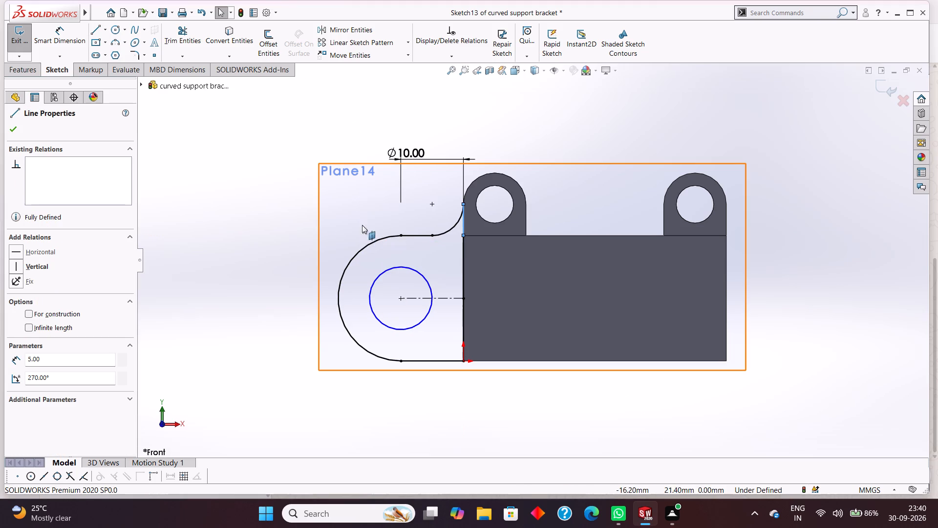
Start a blind extrusion of the closed tab profile, reversing its direction and setting the depth to 7 mm.
click(11, 75)
click(20, 54)
middle_drag(627, 131, 639, 156)
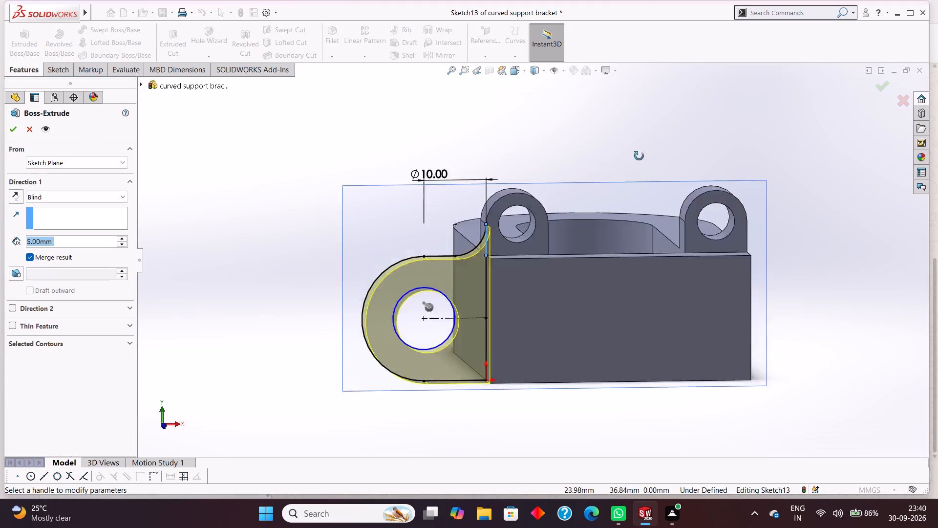
middle_drag(639, 156, 681, 227)
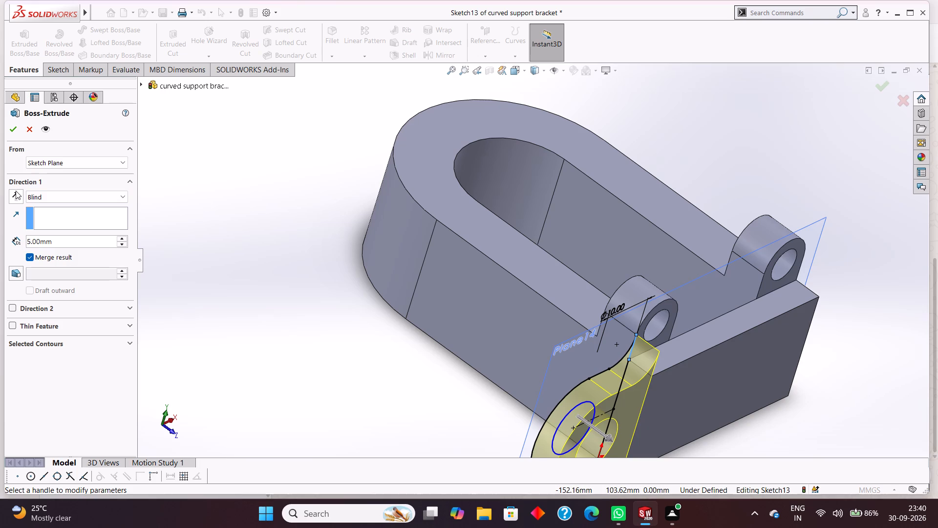
click(16, 191)
middle_drag(281, 125, 323, 151)
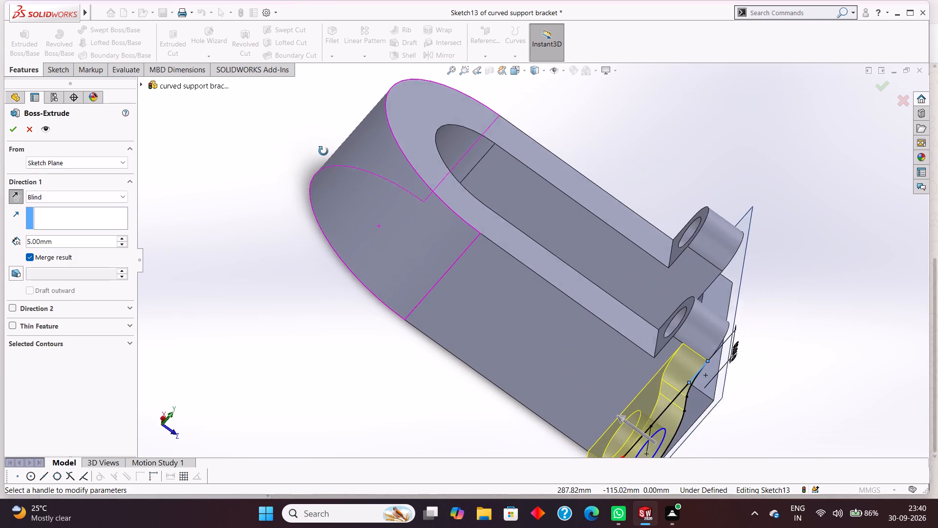
middle_drag(323, 151, 323, 140)
click(68, 235)
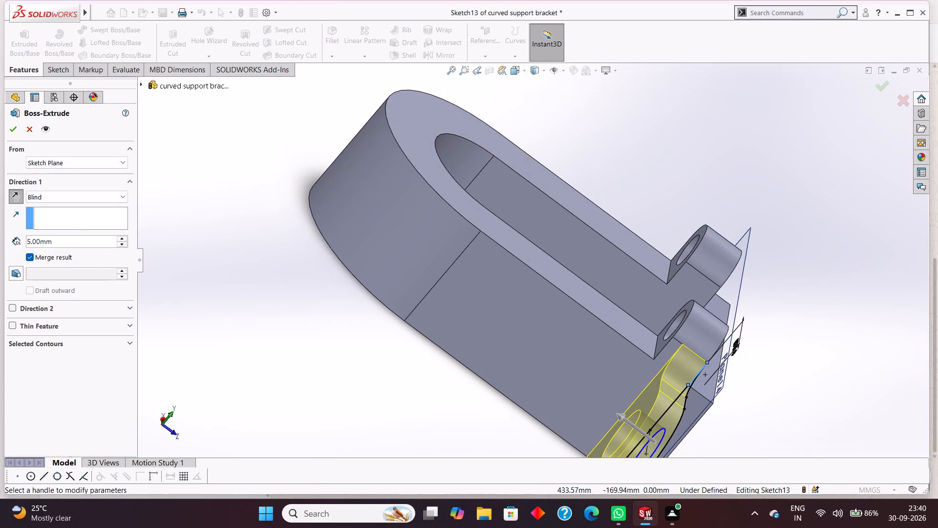
drag(84, 241, 26, 238)
key(7)
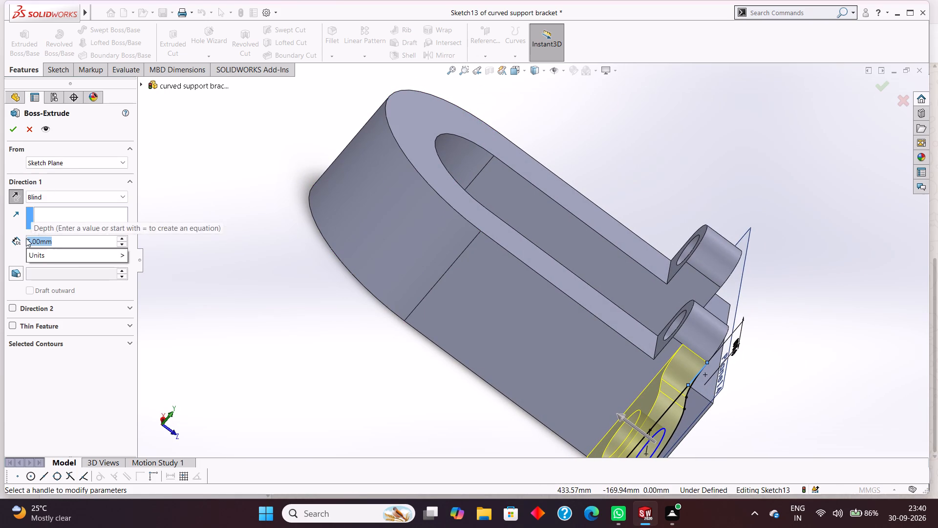
key(Return)
middle_drag(832, 319, 817, 288)
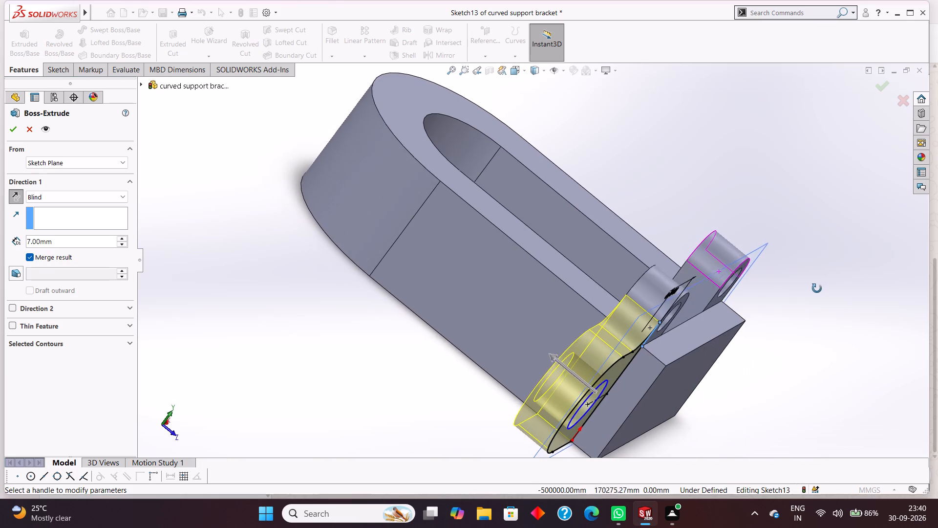
middle_drag(817, 288, 816, 287)
scroll(817, 290, up, 2)
middle_drag(811, 329, 824, 331)
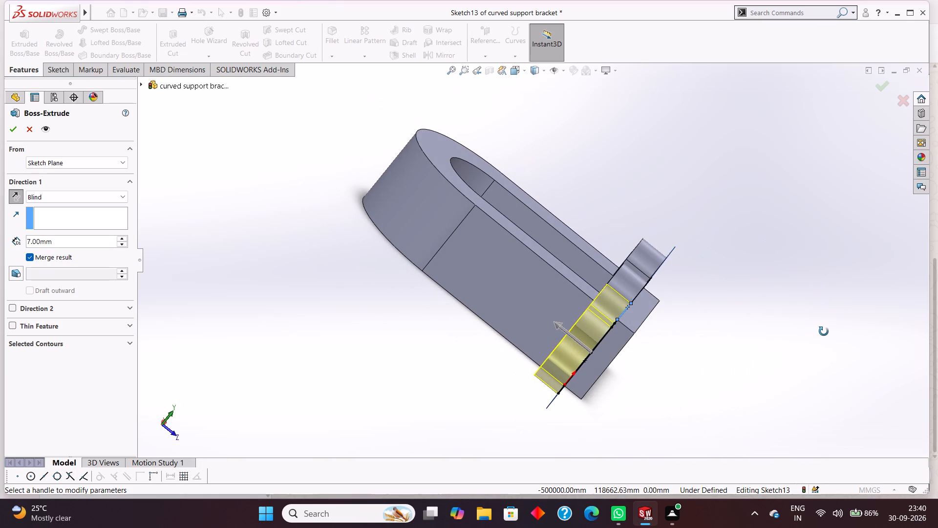
middle_drag(824, 331, 822, 331)
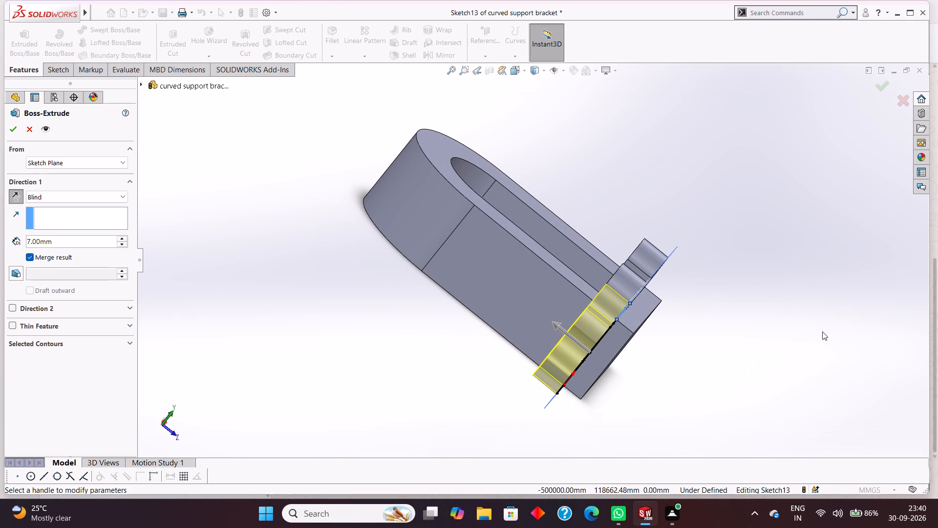
scroll(822, 331, down, 1)
scroll(716, 344, up, 2)
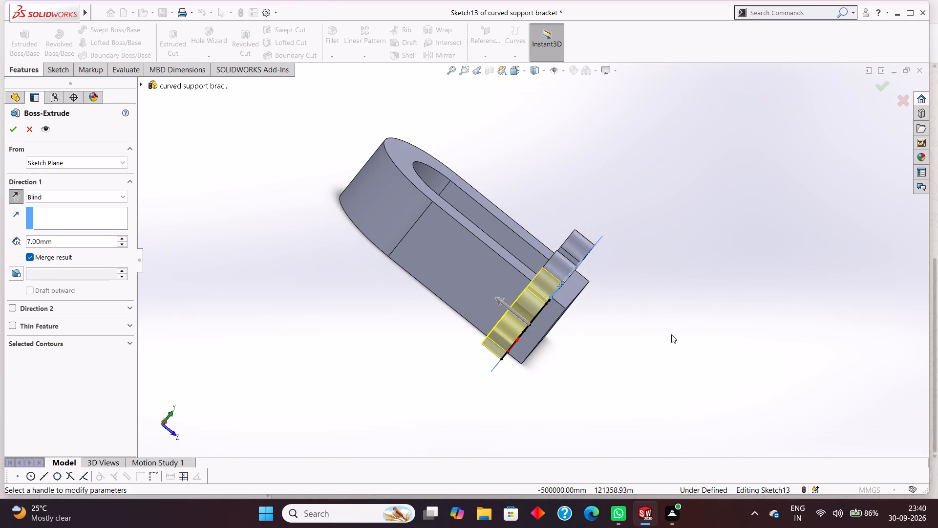
middle_drag(671, 334, 680, 337)
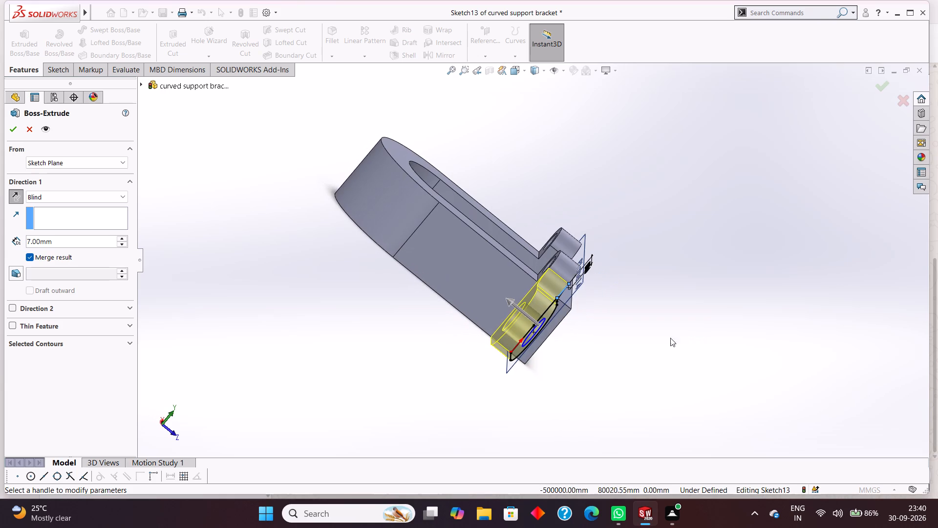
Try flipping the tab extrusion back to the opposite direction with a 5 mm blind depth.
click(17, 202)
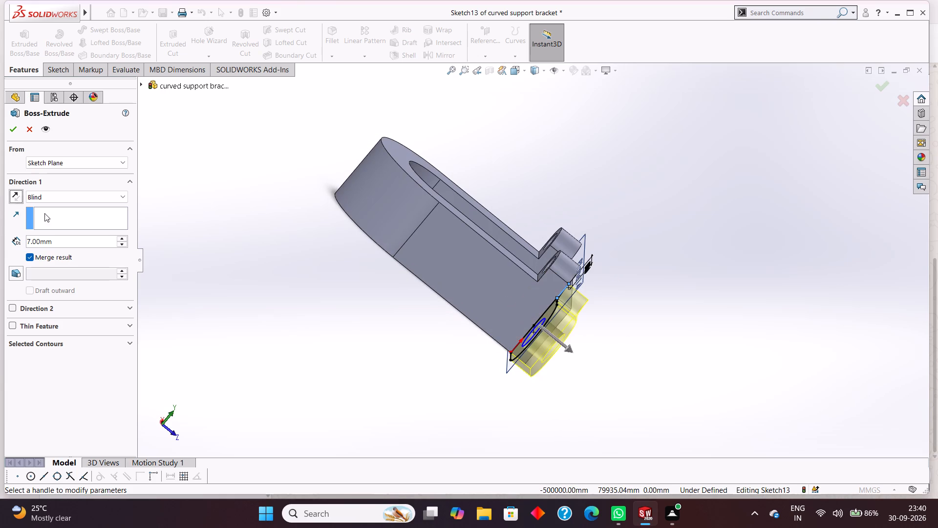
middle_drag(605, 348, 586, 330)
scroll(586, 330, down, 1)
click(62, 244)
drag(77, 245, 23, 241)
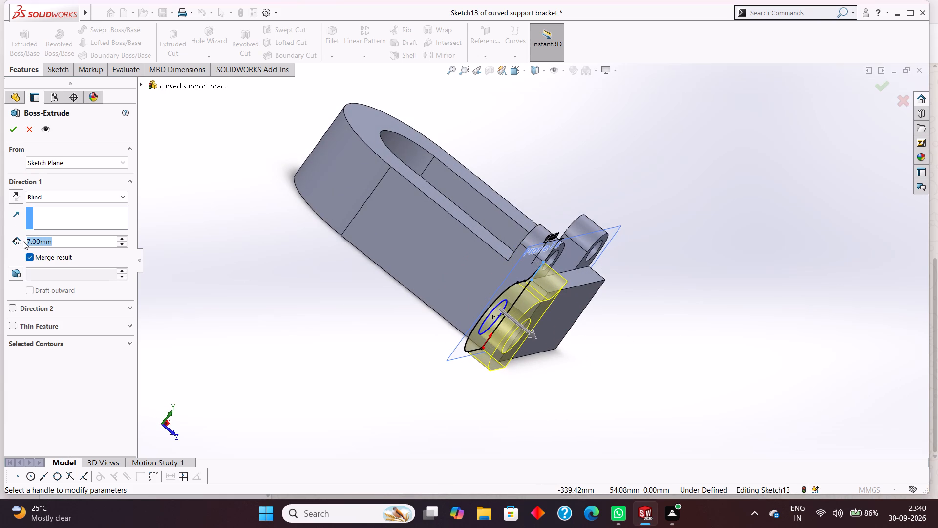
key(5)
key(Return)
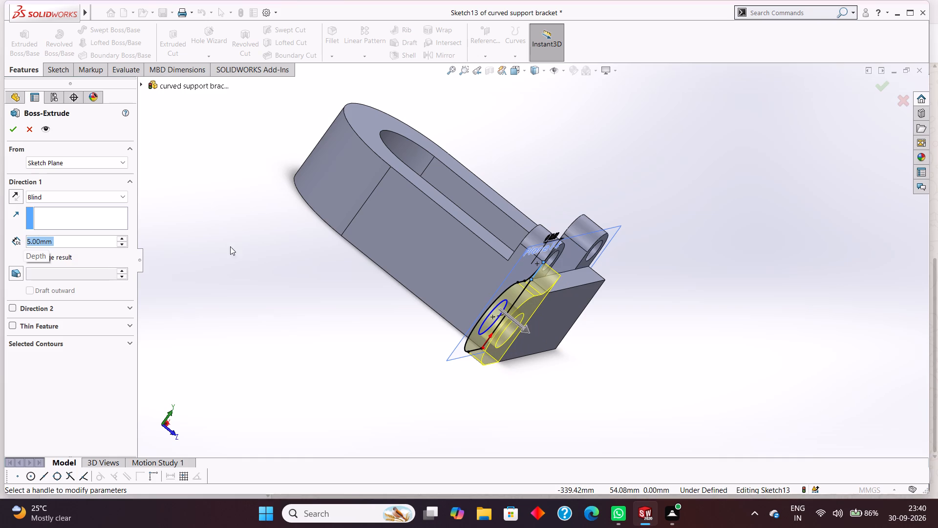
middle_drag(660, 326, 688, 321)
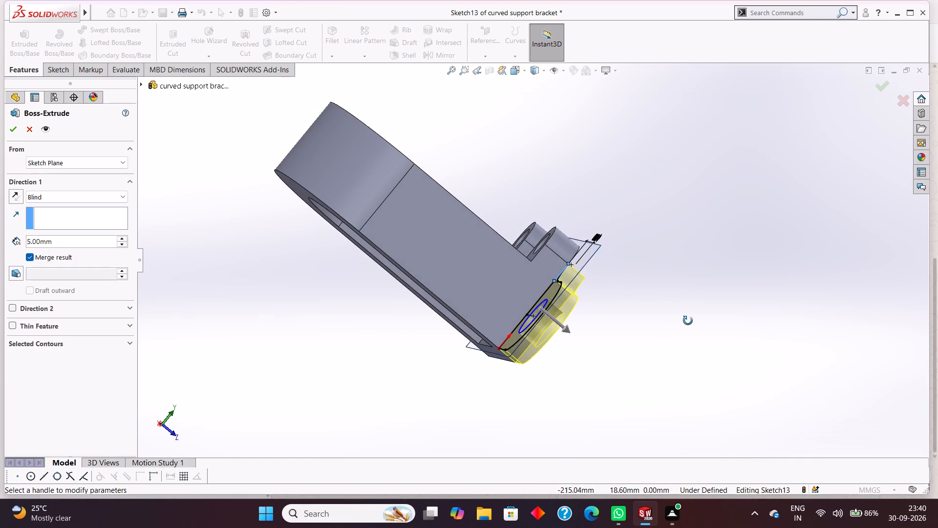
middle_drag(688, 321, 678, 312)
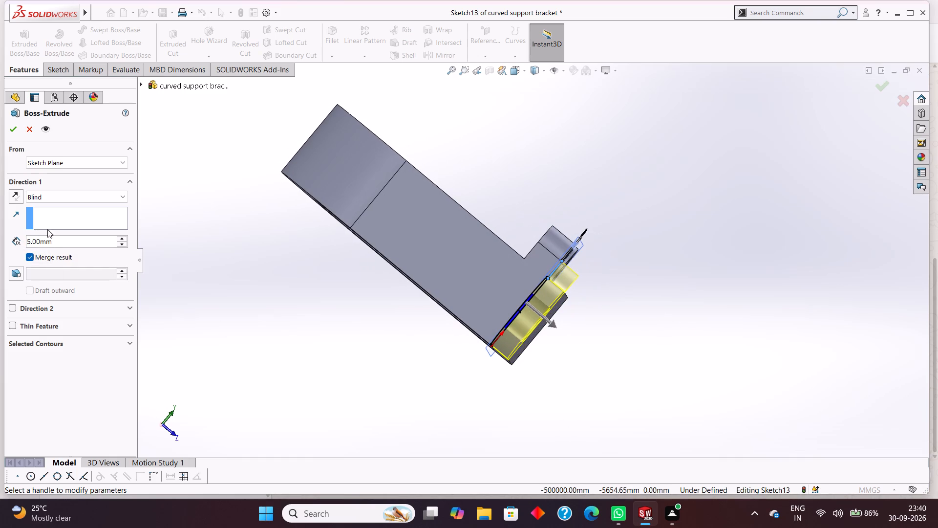
Extrude the tab profile 10 mm using the Mid Plane end condition, merged with the bracket body.
click(49, 196)
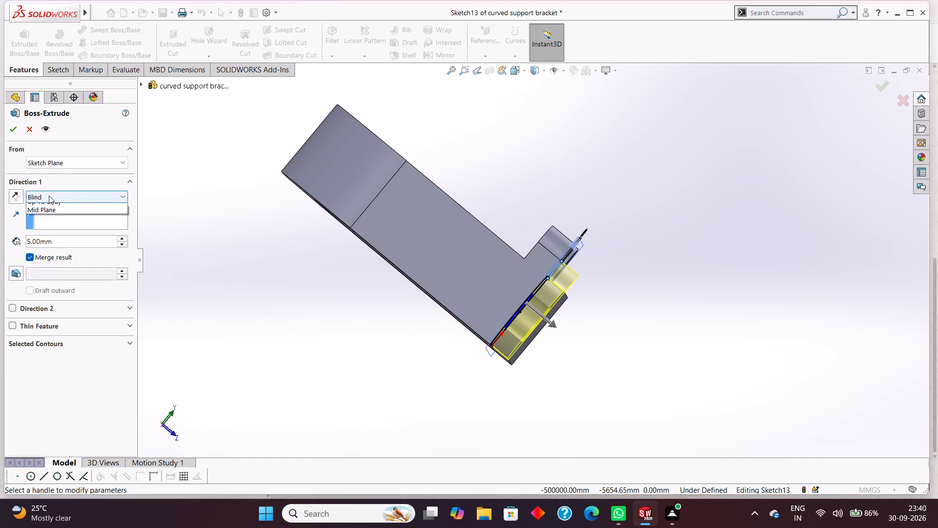
click(37, 258)
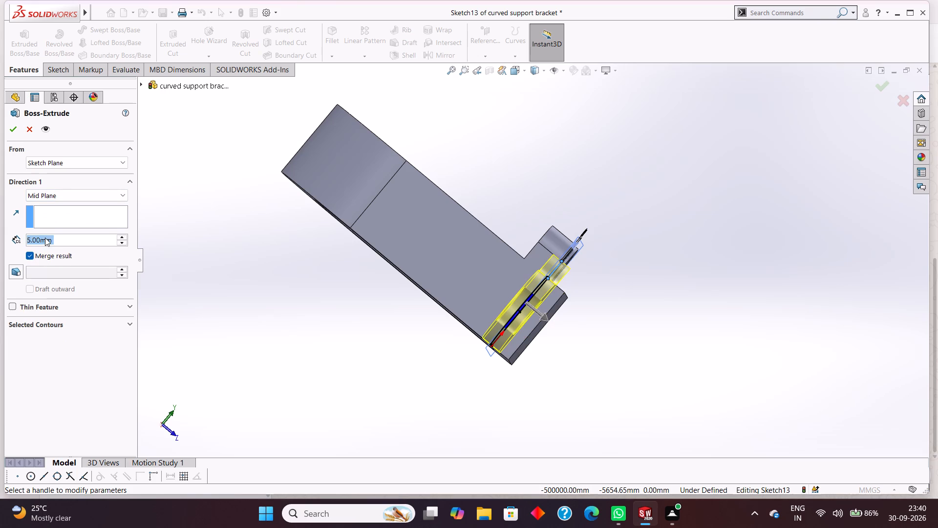
middle_drag(345, 366, 362, 378)
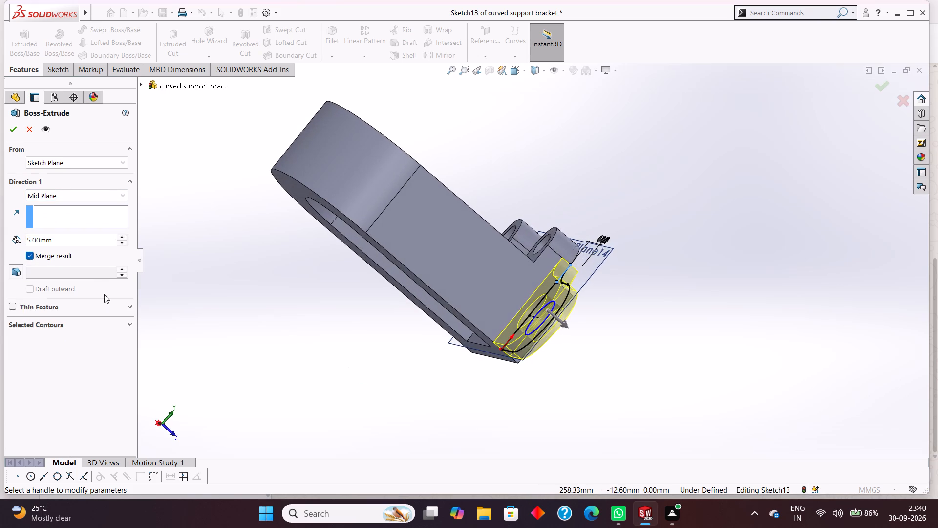
click(55, 241)
drag(74, 239, 26, 236)
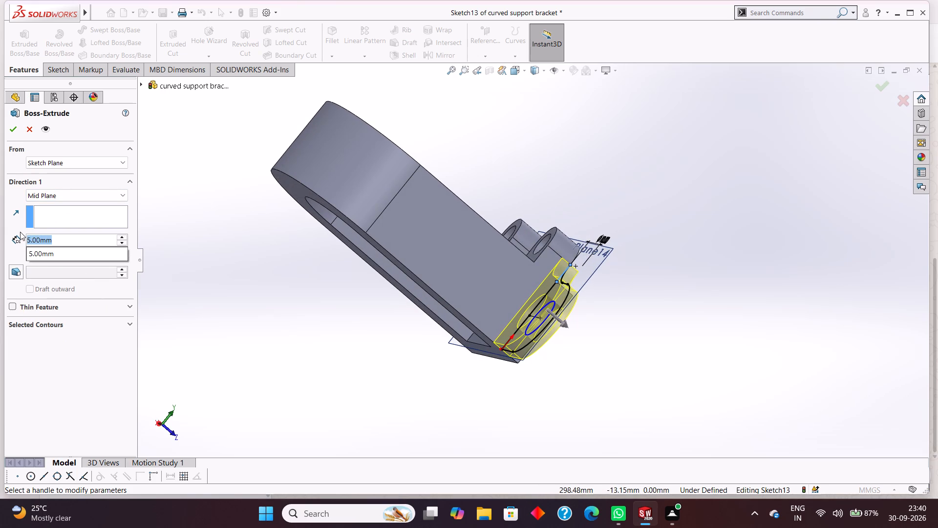
text(10)
key(Return)
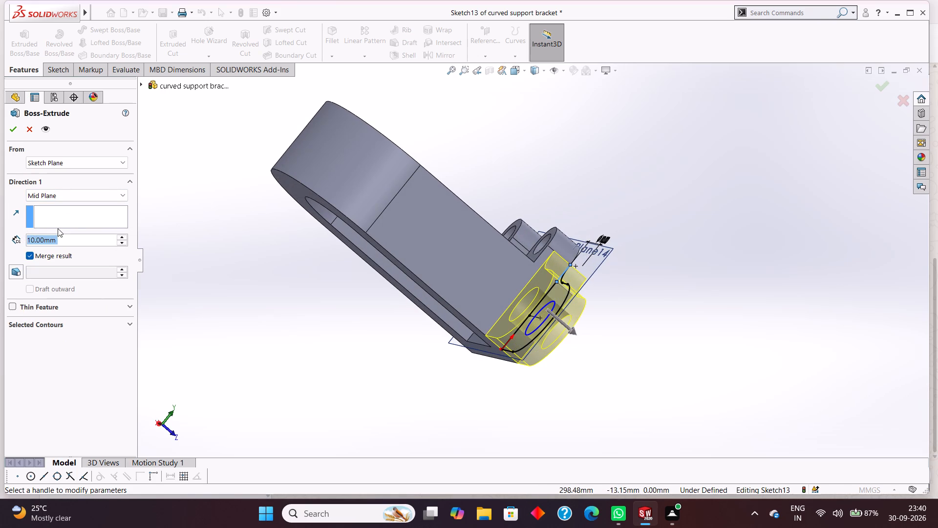
click(11, 134)
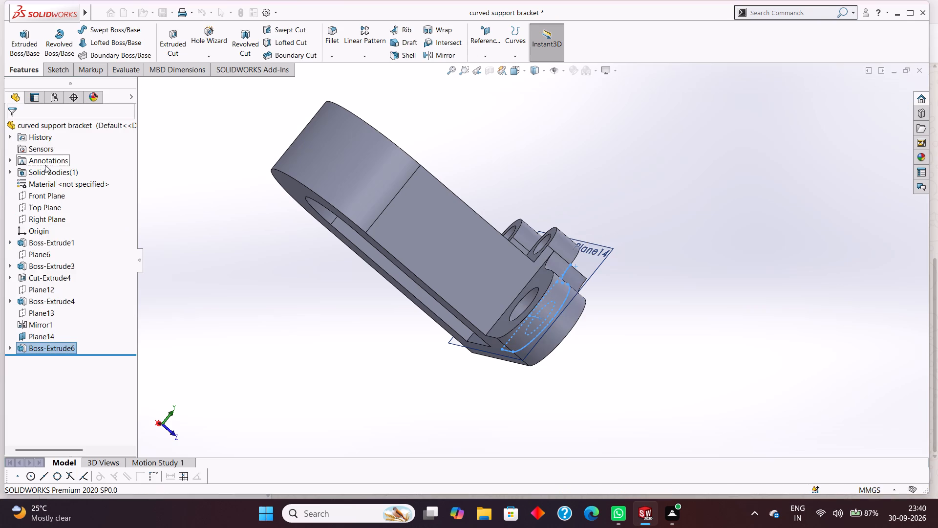
click(178, 261)
Hide the tab sketch's reference plane, Plane14, in the model view.
middle_drag(336, 345, 322, 354)
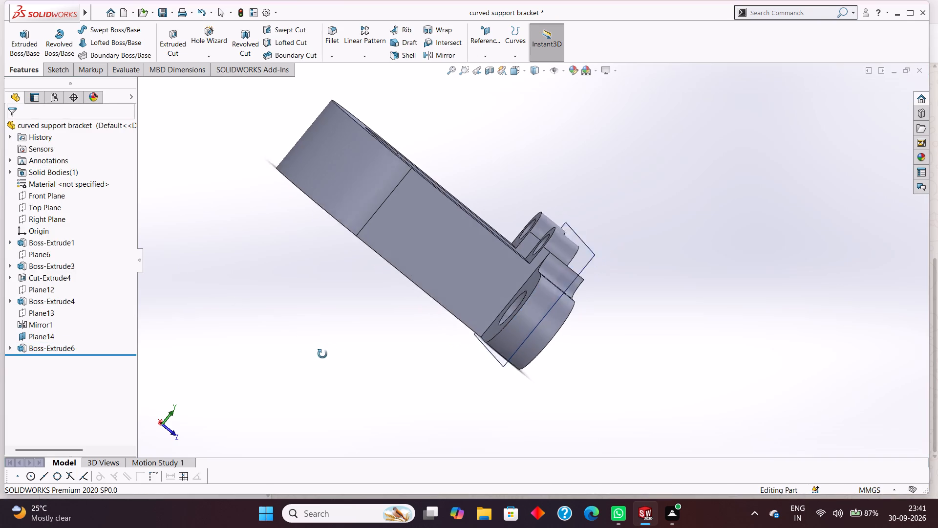
middle_drag(322, 354, 324, 401)
scroll(327, 389, up, 3)
middle_drag(465, 317, 408, 367)
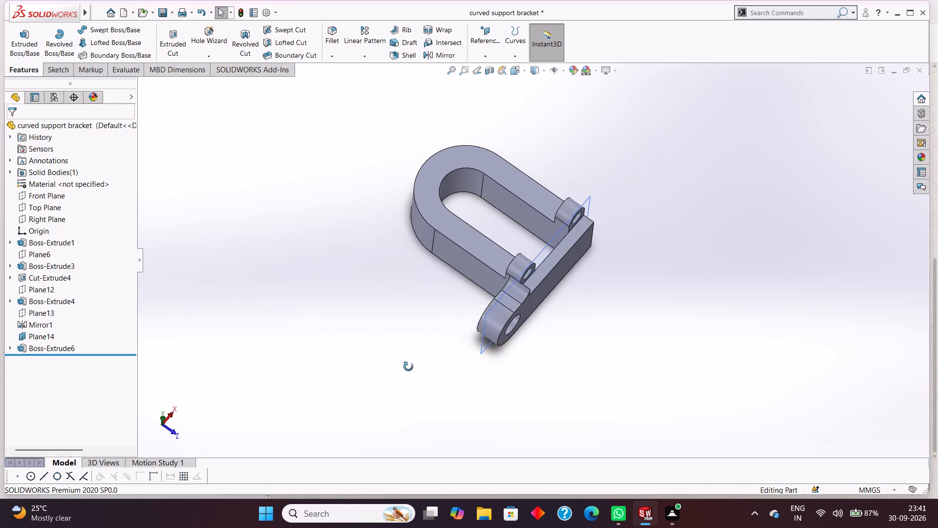
middle_drag(408, 367, 410, 364)
right_click(552, 237)
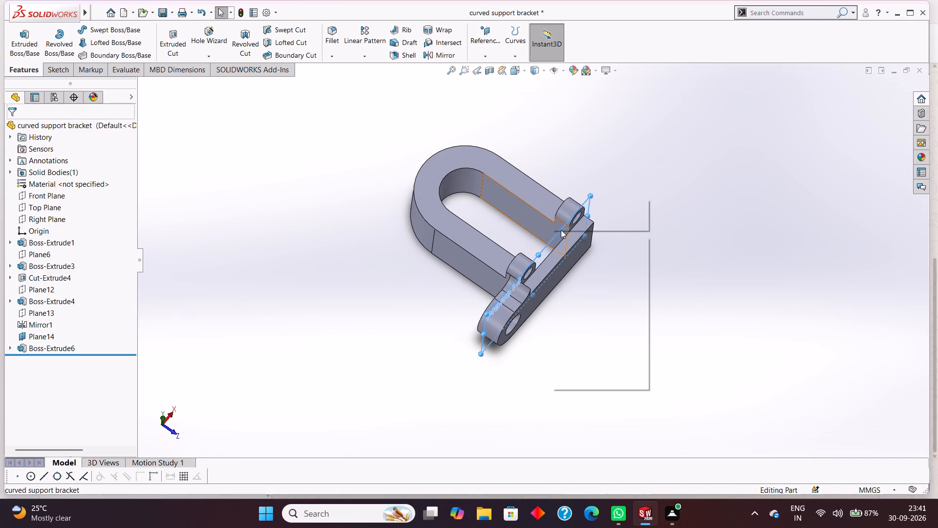
click(587, 220)
Create a reference plane parallel to the Right Plane at a 21 mm offset, through the middle of the bracket.
middle_drag(631, 211, 672, 301)
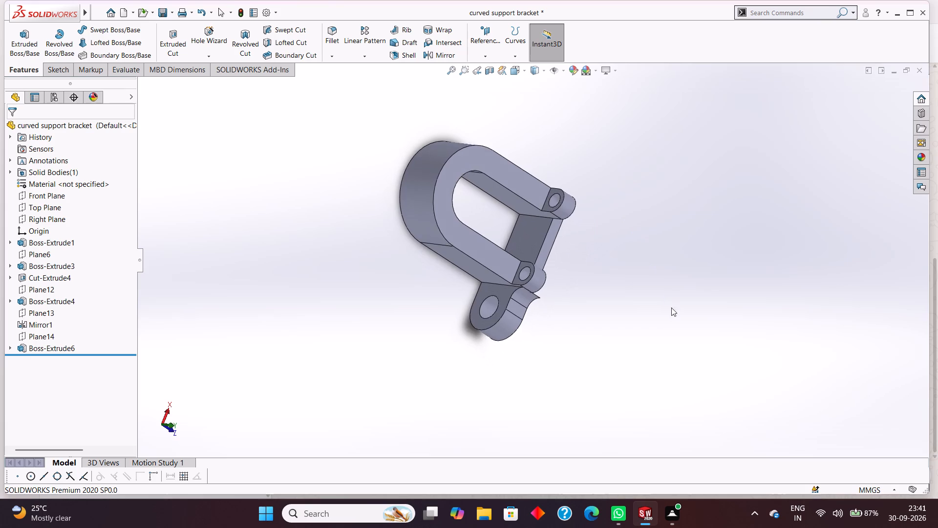
scroll(657, 315, up, 2)
middle_drag(636, 317, 652, 258)
click(486, 57)
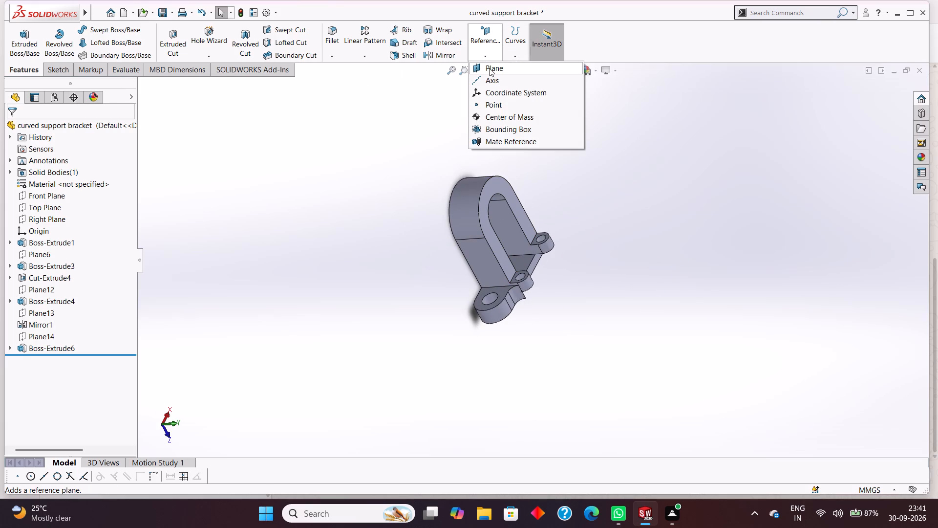
click(489, 68)
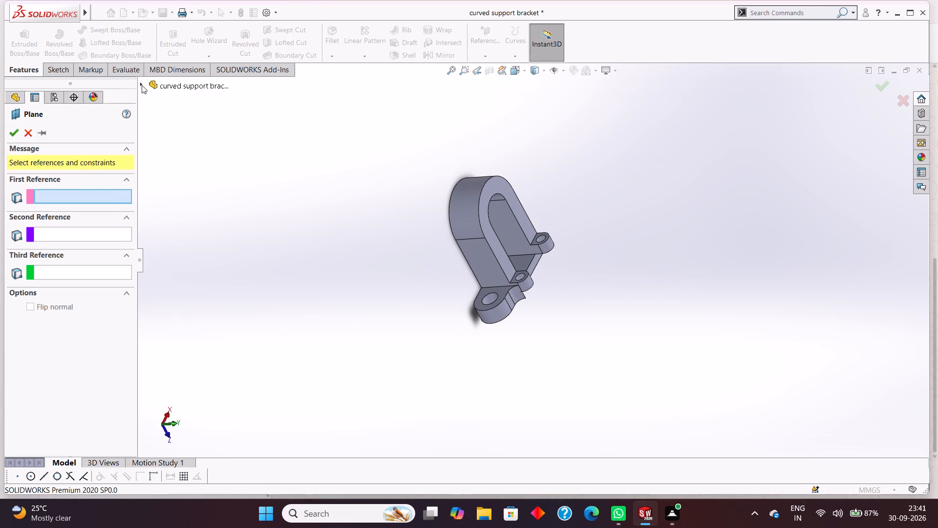
click(142, 84)
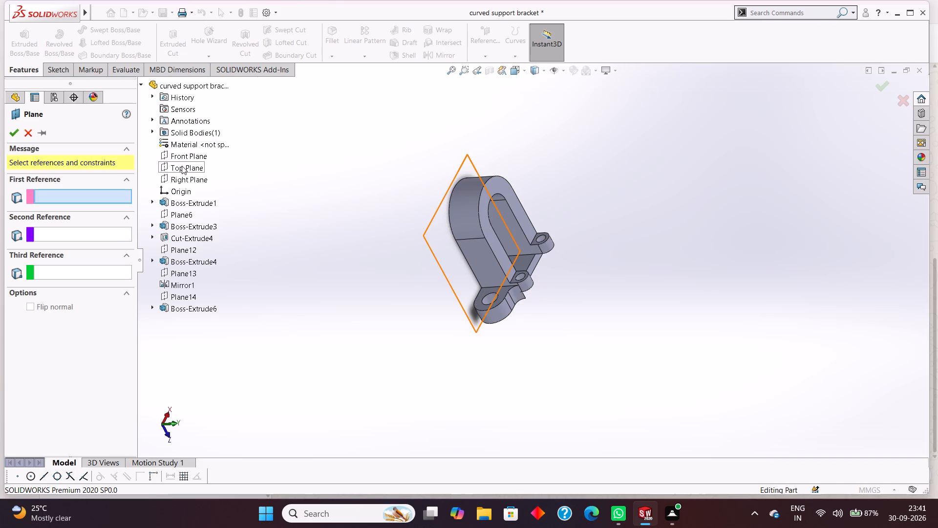
click(182, 176)
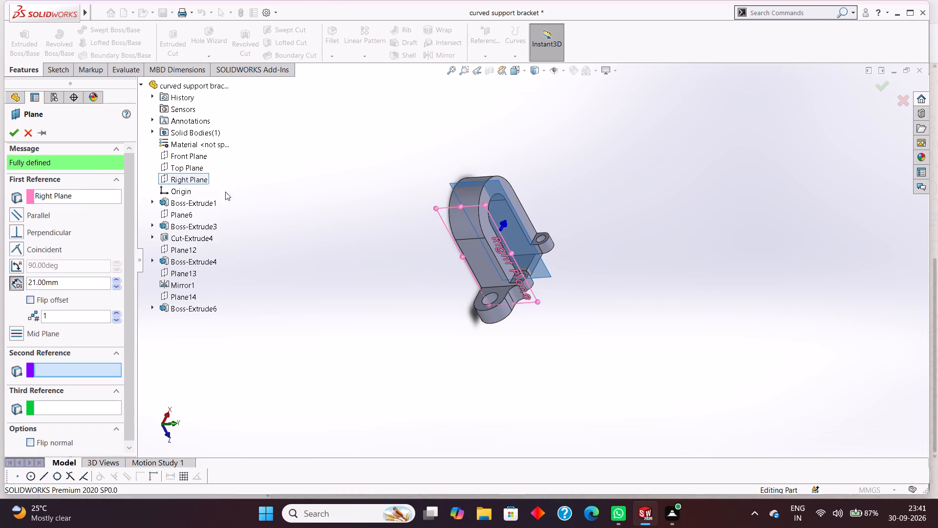
middle_drag(347, 150, 316, 172)
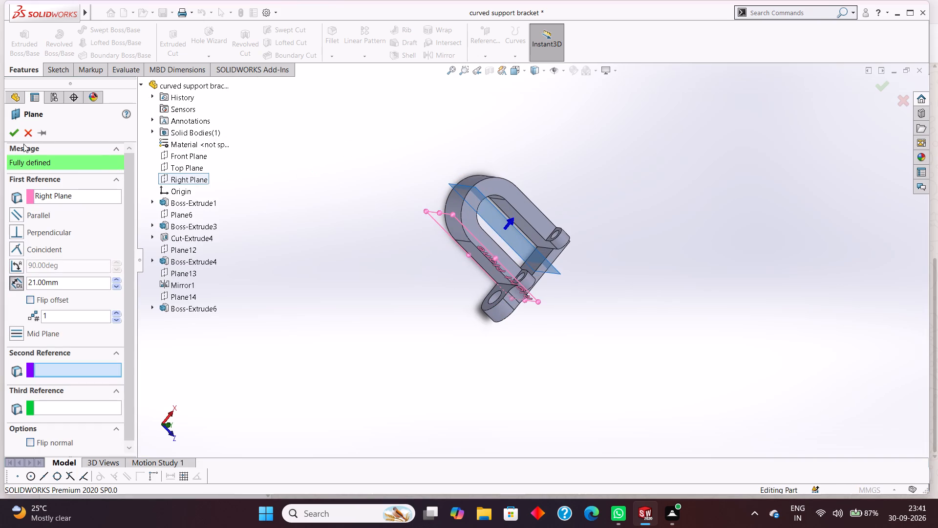
click(18, 133)
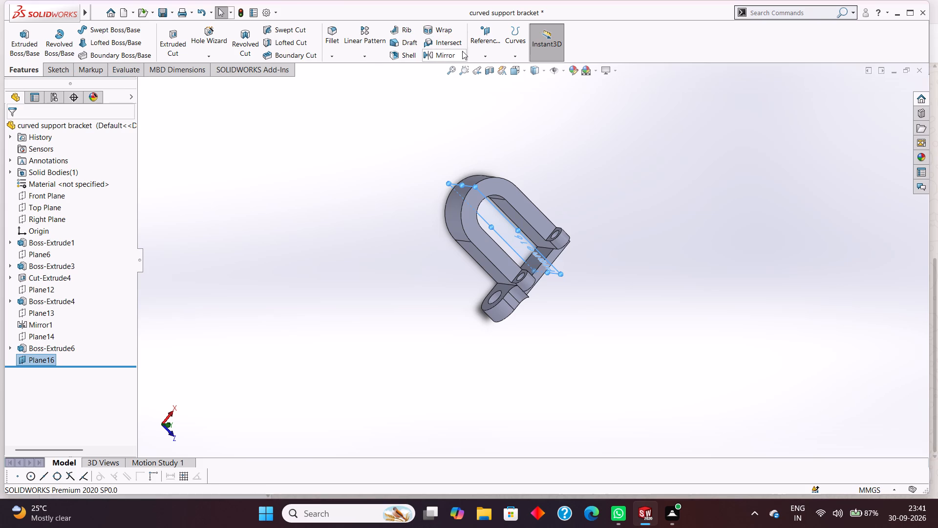
Mirror the 10 mm side tab extrusion, Boss-Extrude6, about the central reference plane, Plane16, onto the bracket's opposite side.
click(360, 58)
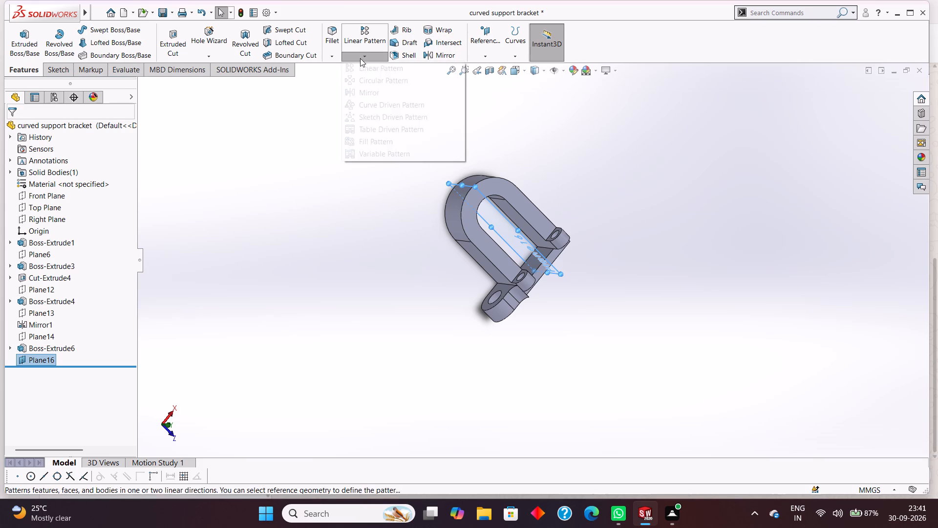
click(374, 92)
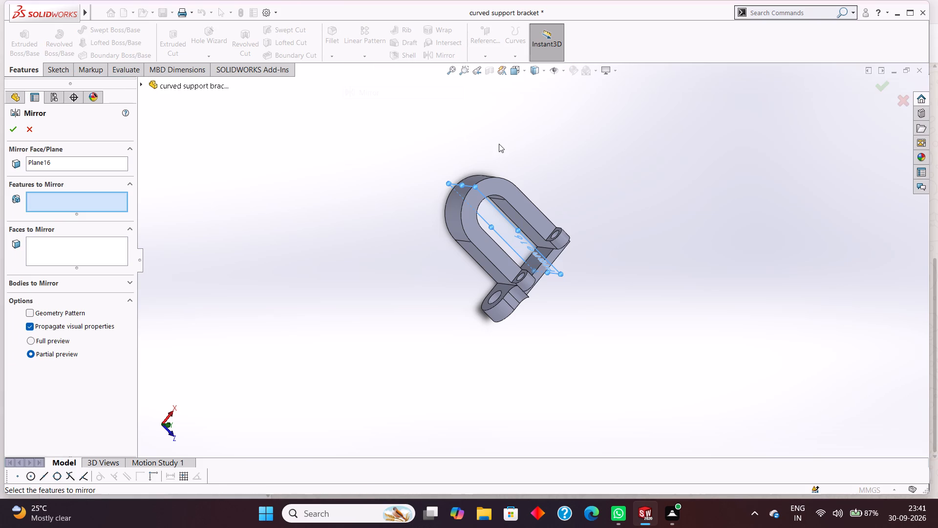
middle_drag(498, 145, 484, 151)
scroll(484, 151, up, 1)
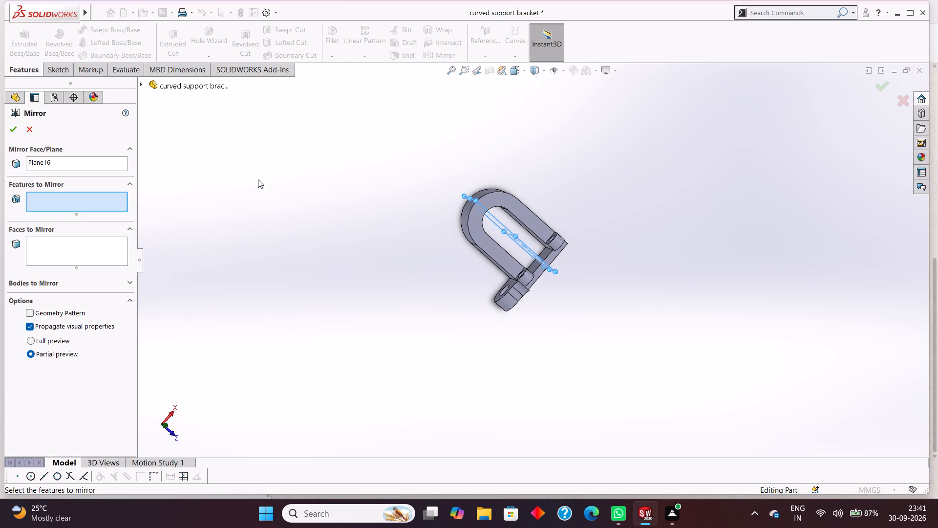
scroll(535, 291, down, 7)
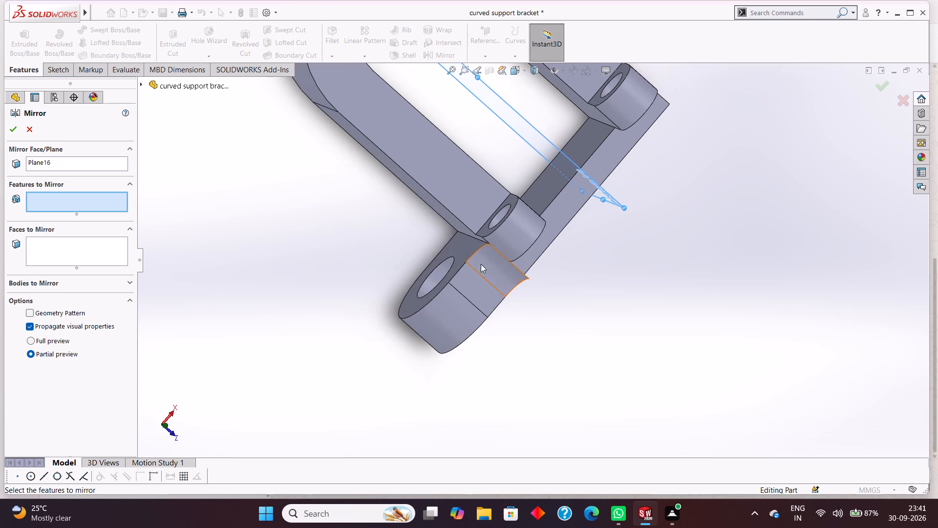
click(460, 249)
scroll(674, 281, up, 3)
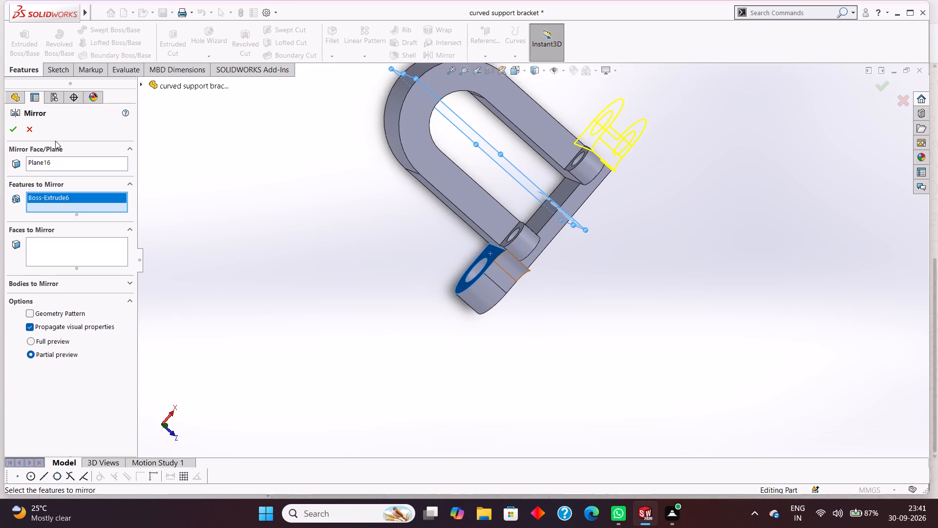
click(15, 130)
Hide the central mirror plane, Plane16, in the model view.
middle_drag(277, 219, 310, 219)
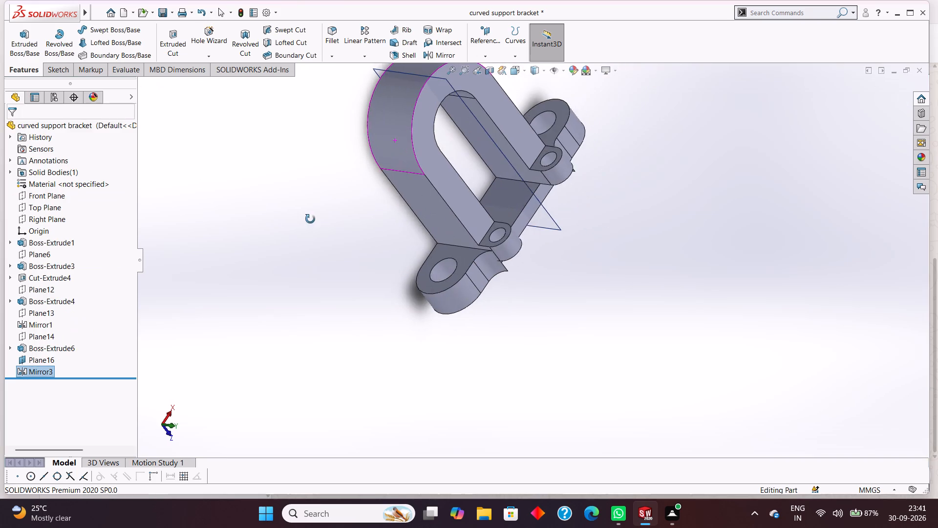
middle_drag(310, 219, 312, 218)
scroll(314, 218, up, 4)
middle_drag(605, 318, 626, 246)
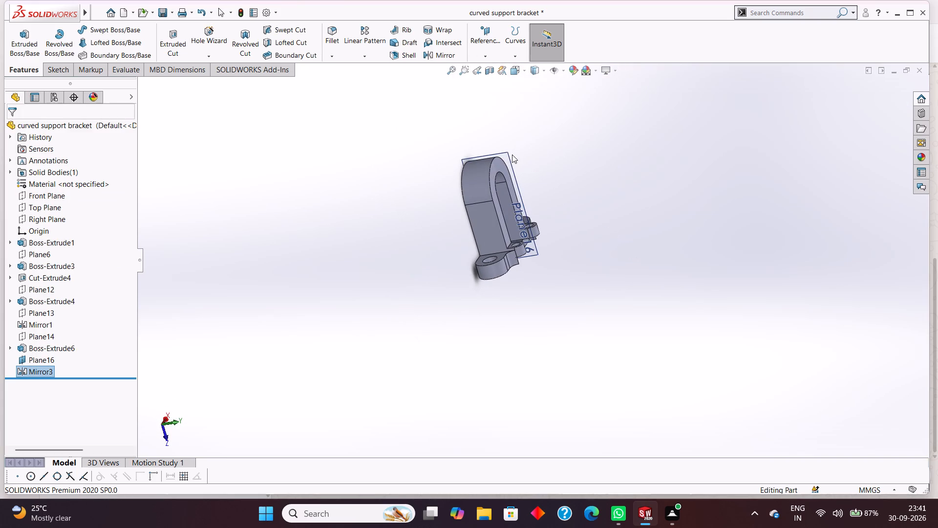
right_click(508, 153)
click(542, 135)
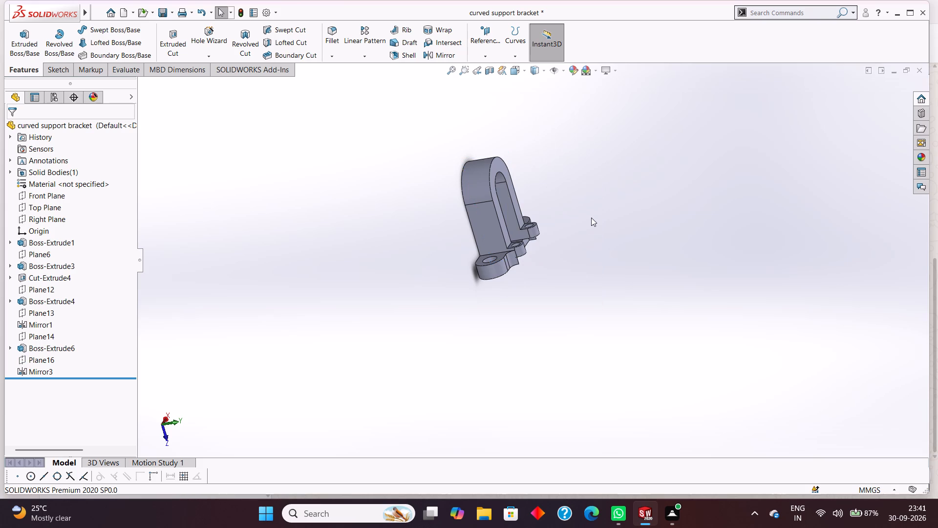
Save the curved support bracket part.
key(ctrl+s)
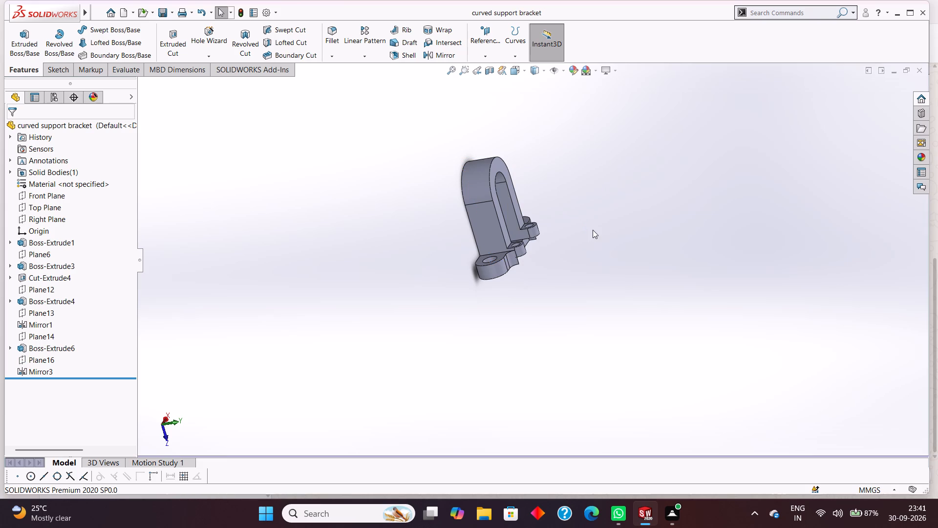
key(ctrl+s)
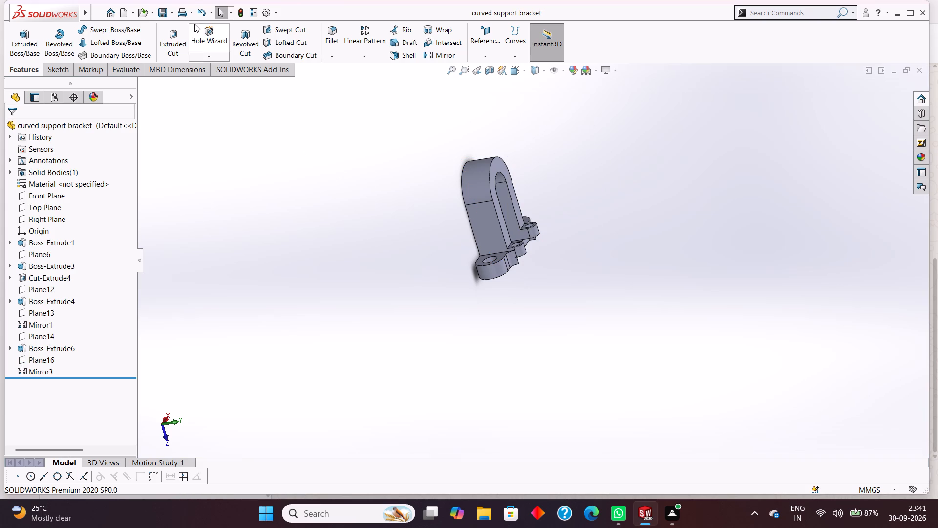
Save a PDF copy (*.pdf) of the part named "curved support bracket" in the tryfuji folder.
click(172, 13)
click(177, 36)
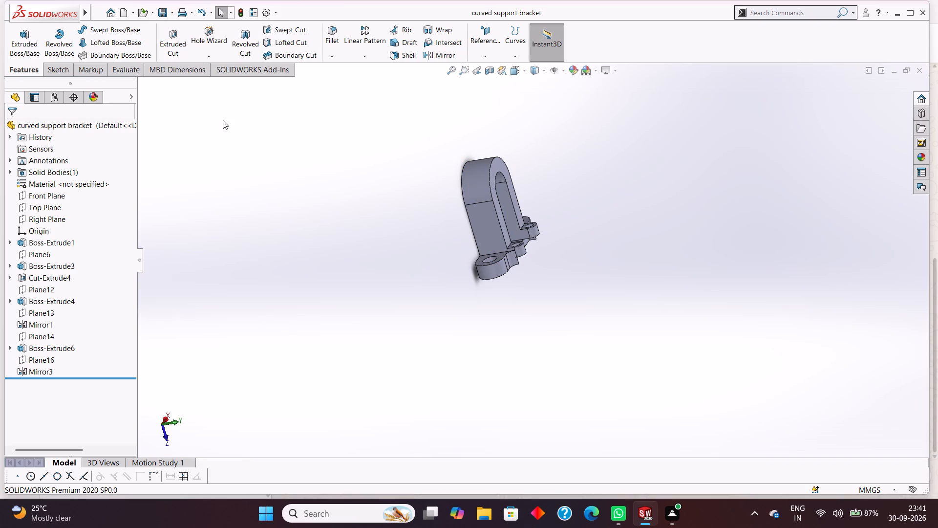
click(471, 269)
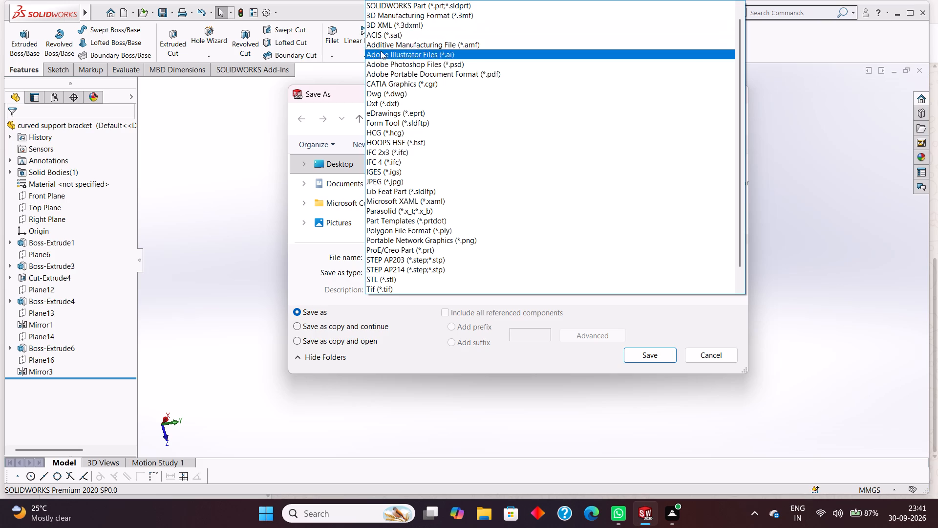
click(397, 75)
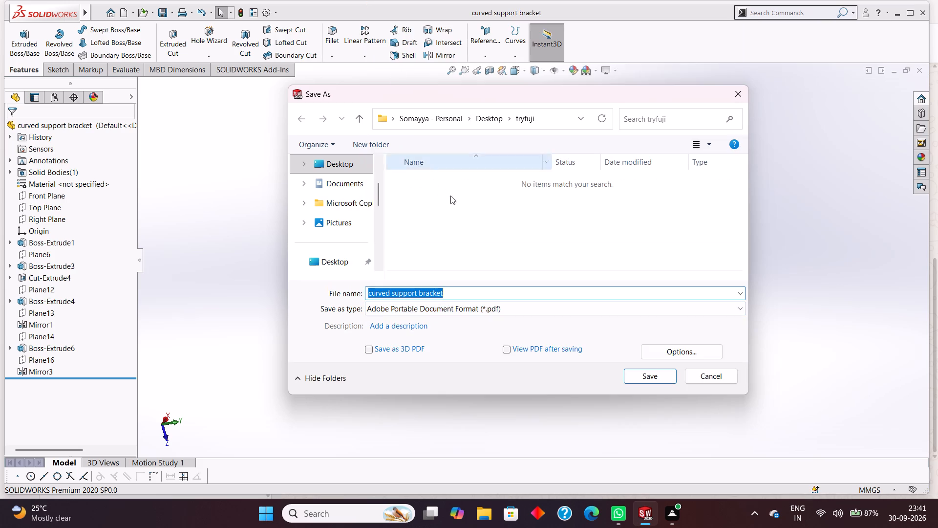
click(459, 288)
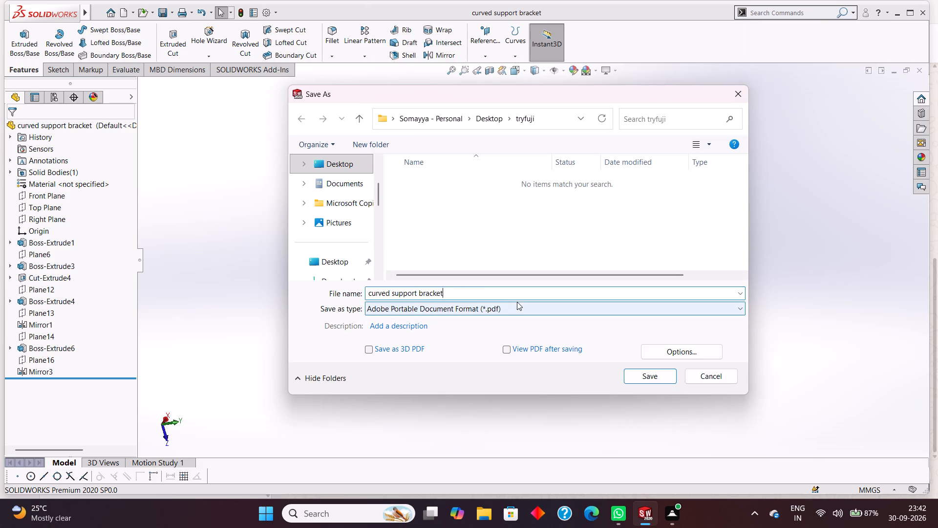
click(661, 373)
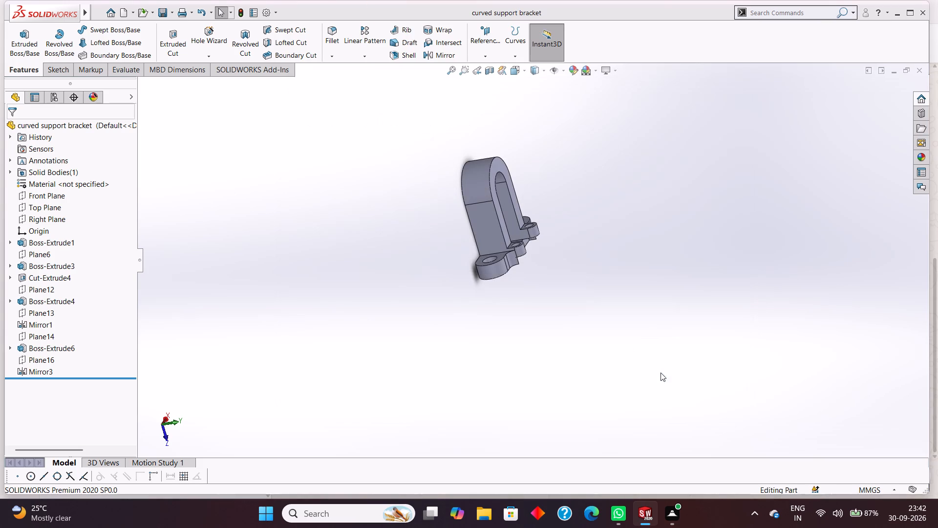